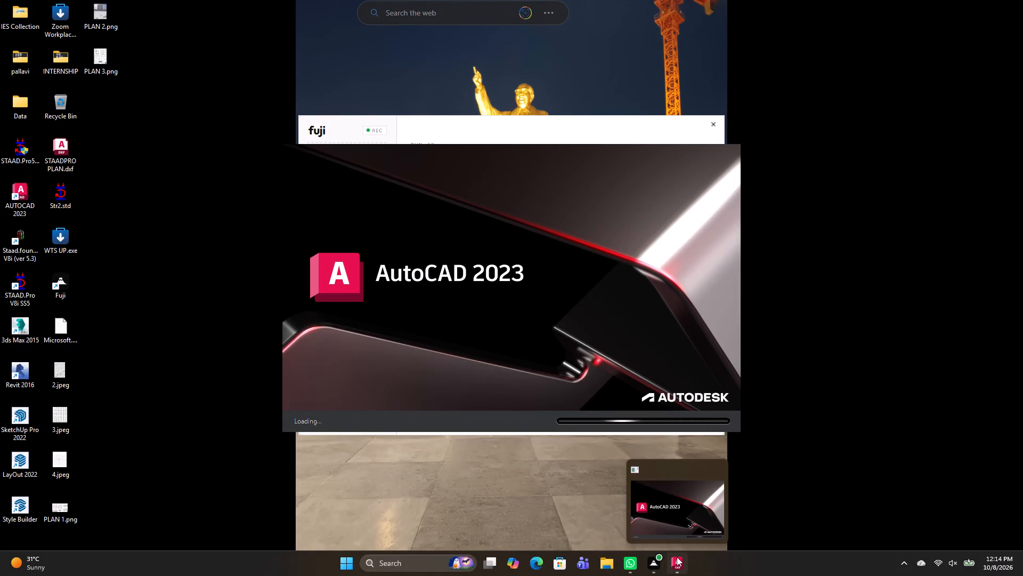
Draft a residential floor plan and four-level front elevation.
Start a new blank drawing from the default acad.dwt template.
{"action": "left_click", "coordinate": [87, 211]}
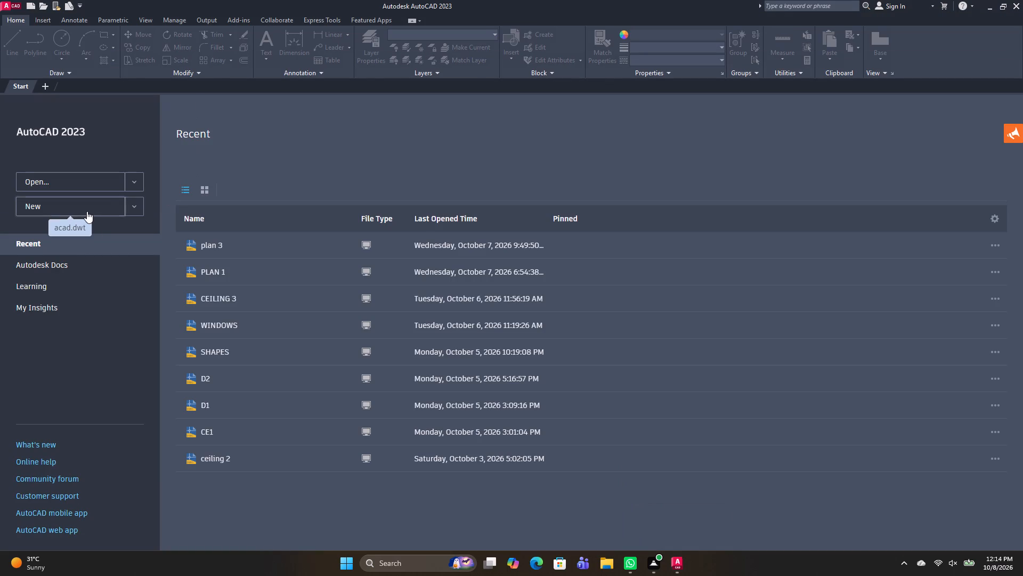
Turn on command history logging with the LOGFILEON command.
{"action": "type", "text": "LOGFILE"}
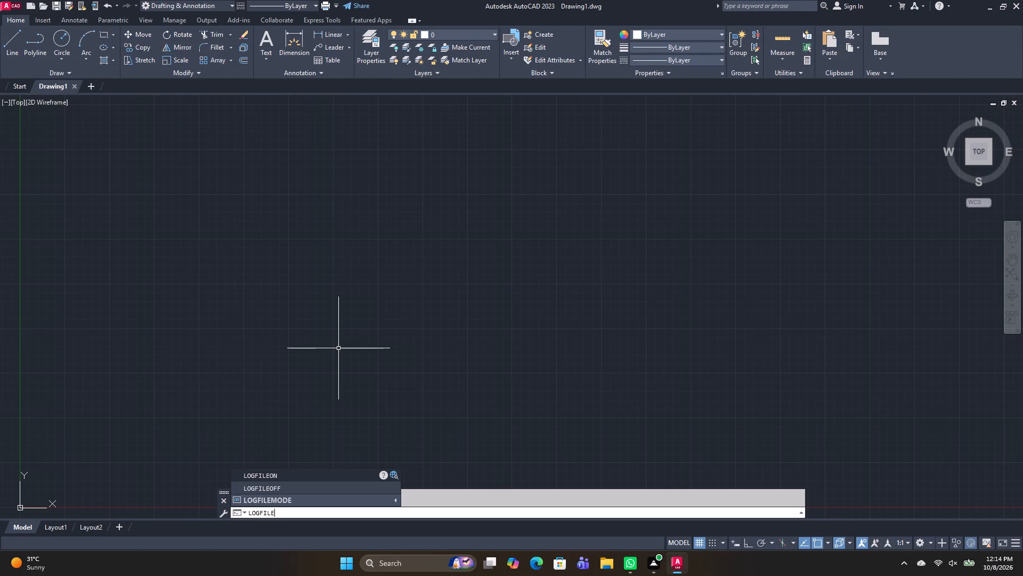
{"action": "type", "text": "ON"}
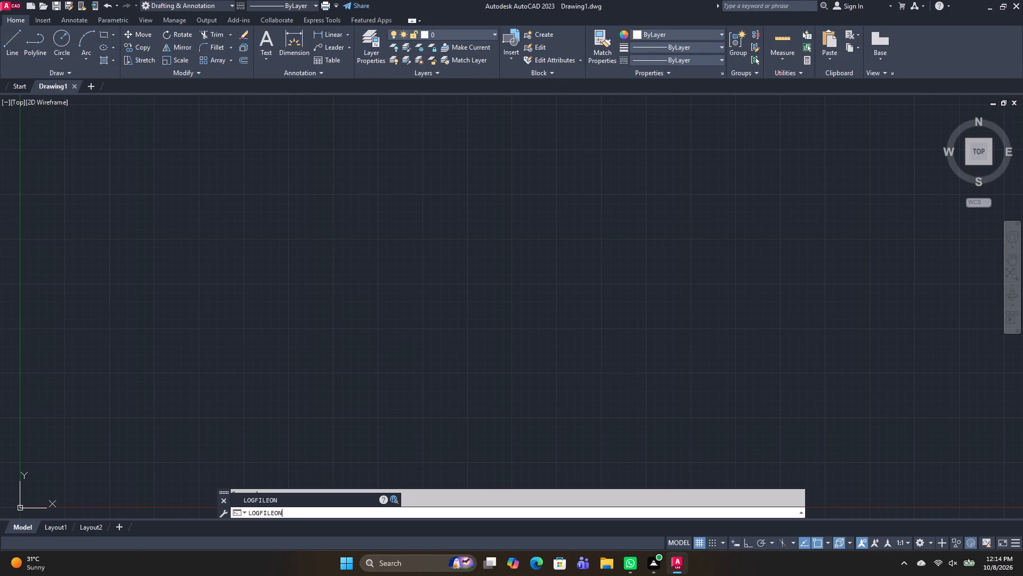
{"action": "key", "text": "Return"}
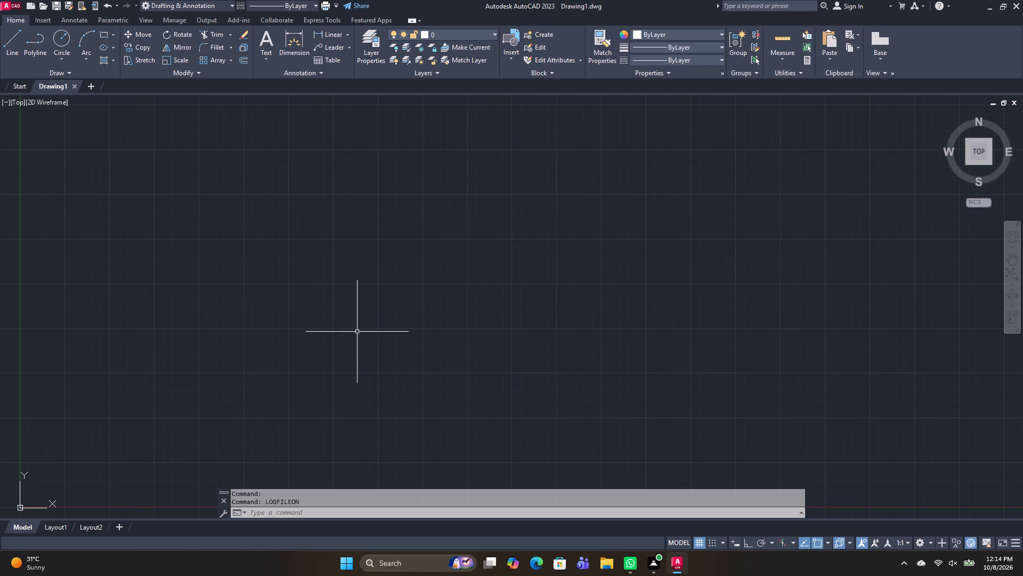
Configure the drawing units to Engineering length type with a precision of 0'-0".
{"action": "type", "text": "UN"}
{"action": "key", "text": "space"}
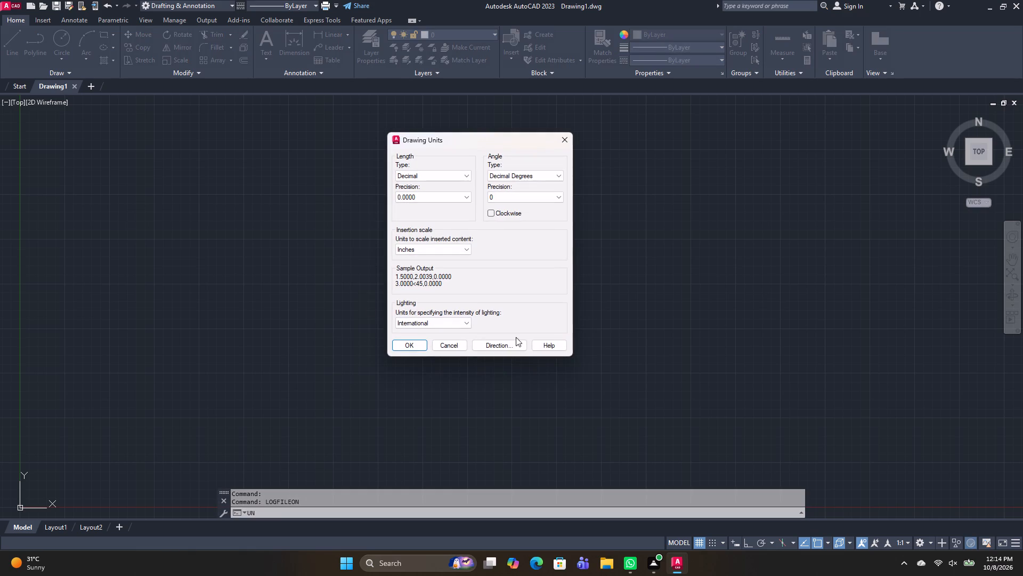
{"action": "left_click", "coordinate": [449, 179]}
{"action": "left_click", "coordinate": [445, 199]}
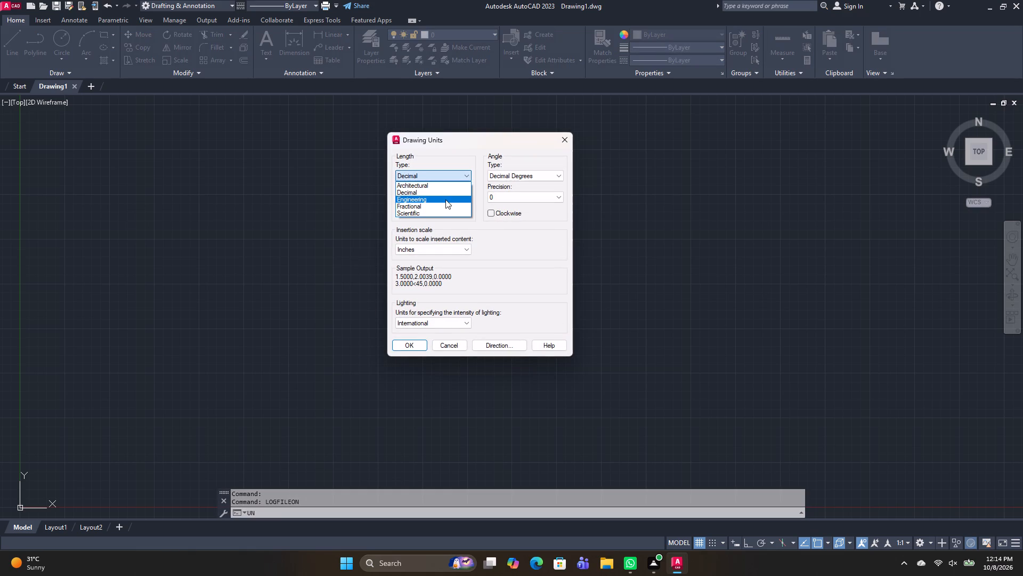
{"action": "left_click", "coordinate": [445, 201]}
{"action": "left_click", "coordinate": [427, 205]}
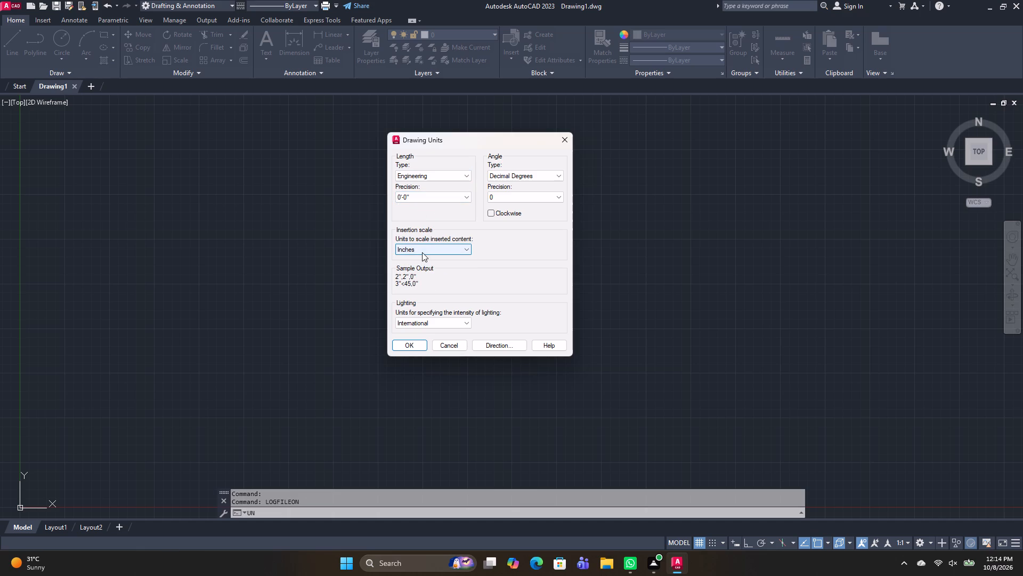
{"action": "left_click", "coordinate": [409, 350]}
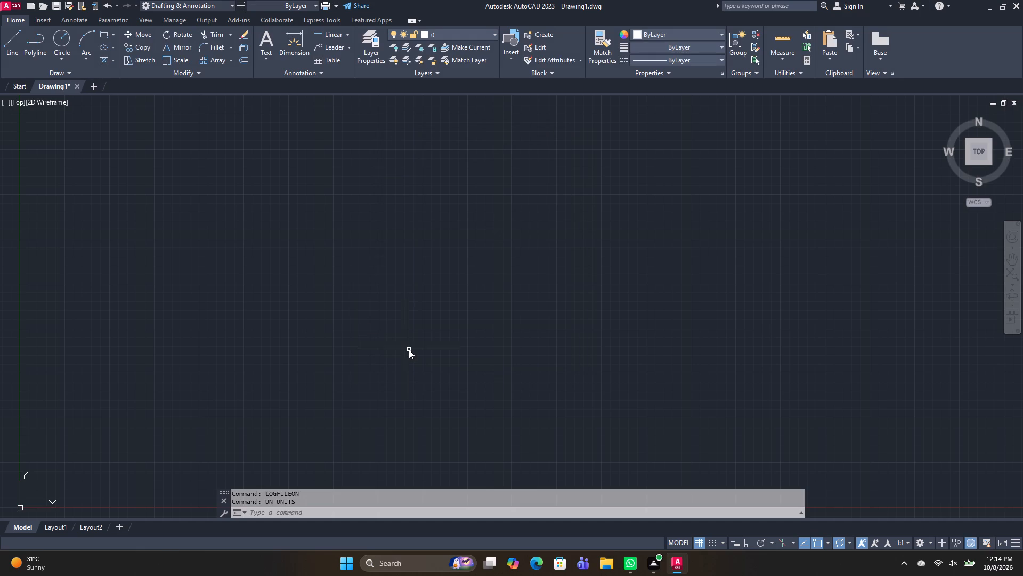
Set the model space limits from the default 0'-0",0'-0" corner to 100',100' and fit the whole limits area in view.
{"action": "type", "text": "LIM"}
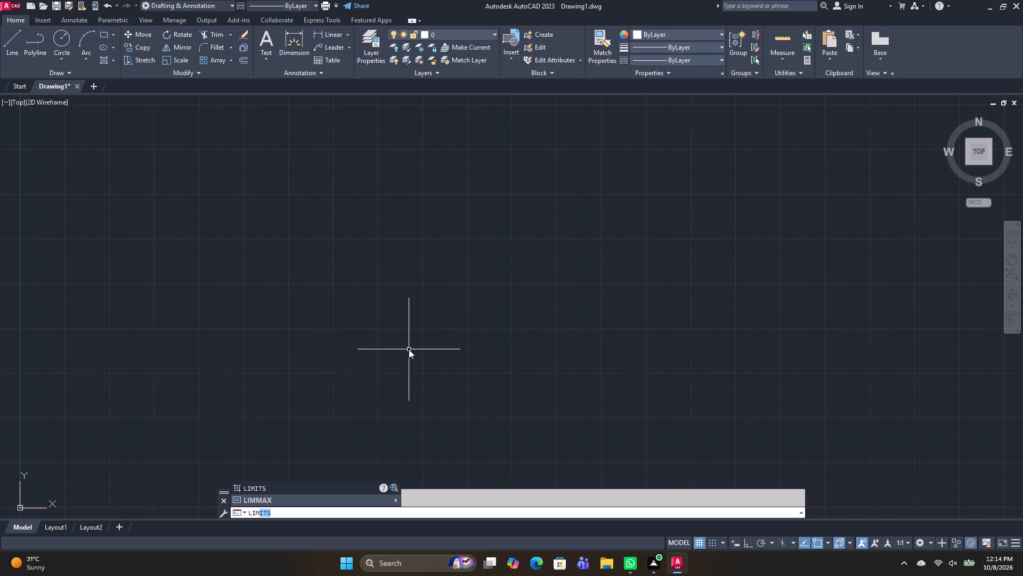
{"action": "left_click", "coordinate": [248, 489]}
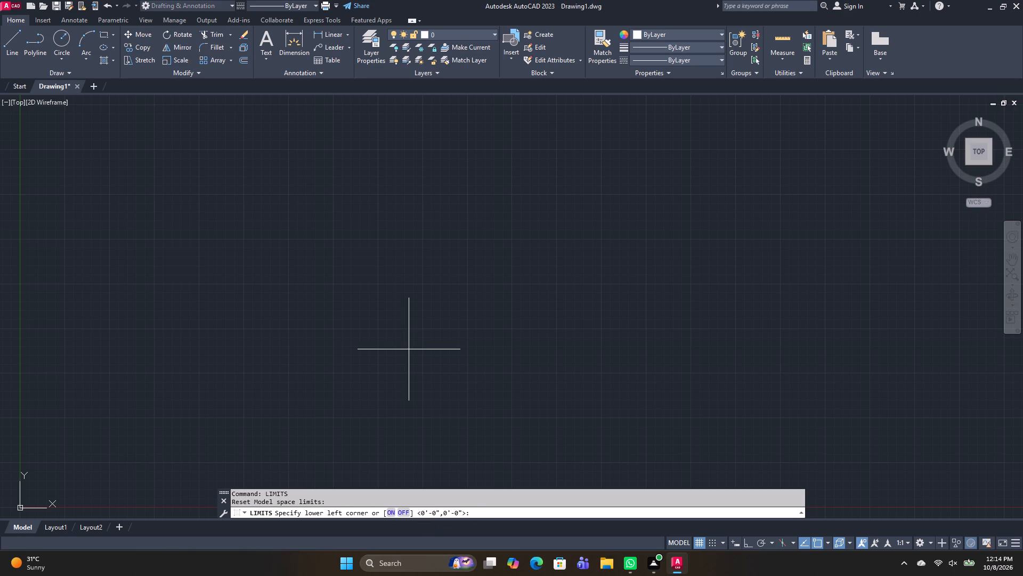
{"action": "key", "text": "Return"}
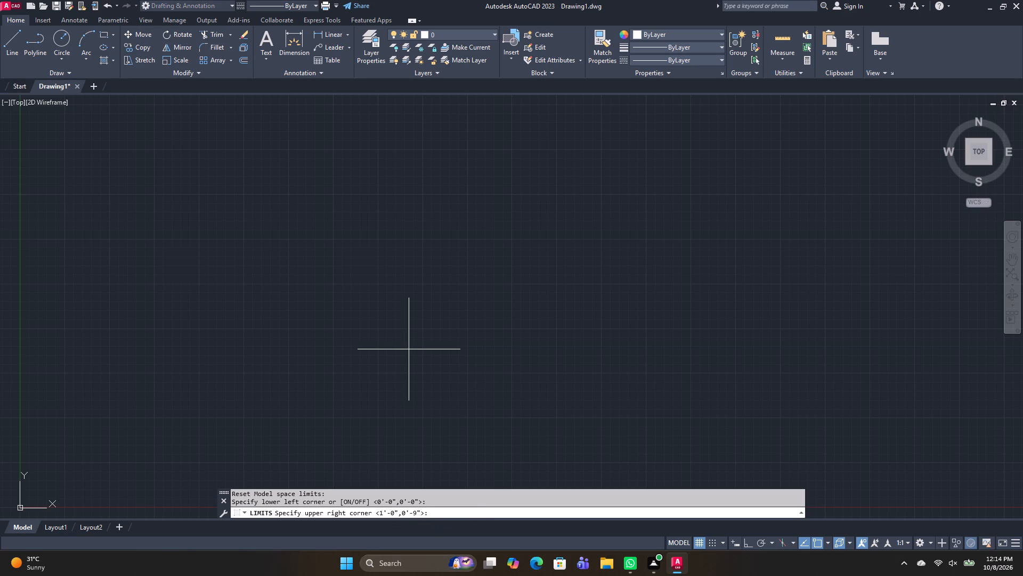
{"action": "key", "text": "1"}
{"action": "type", "text": "00',100'"}
{"action": "key", "text": "Return"}
{"action": "type", "text": "Z A"}
{"action": "key", "text": "space"}
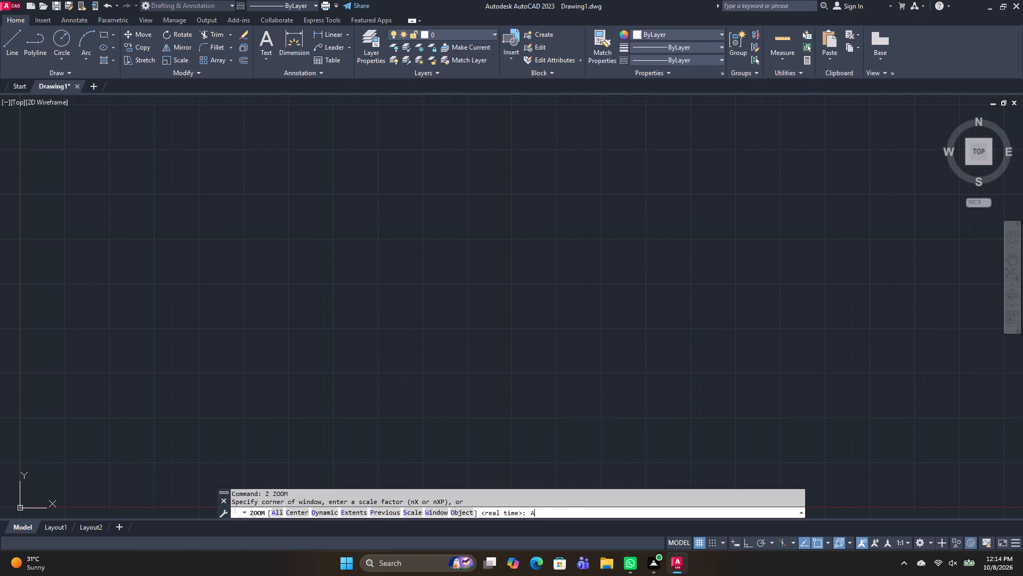
{"action": "middle_click_drag", "start_coordinate": [553, 325], "coordinate": [472, 341]}
{"action": "scroll", "coordinate": [449, 284], "scroll_direction": "down", "scroll_amount": 2}
{"action": "middle_click_drag", "start_coordinate": [532, 321], "coordinate": [416, 341]}
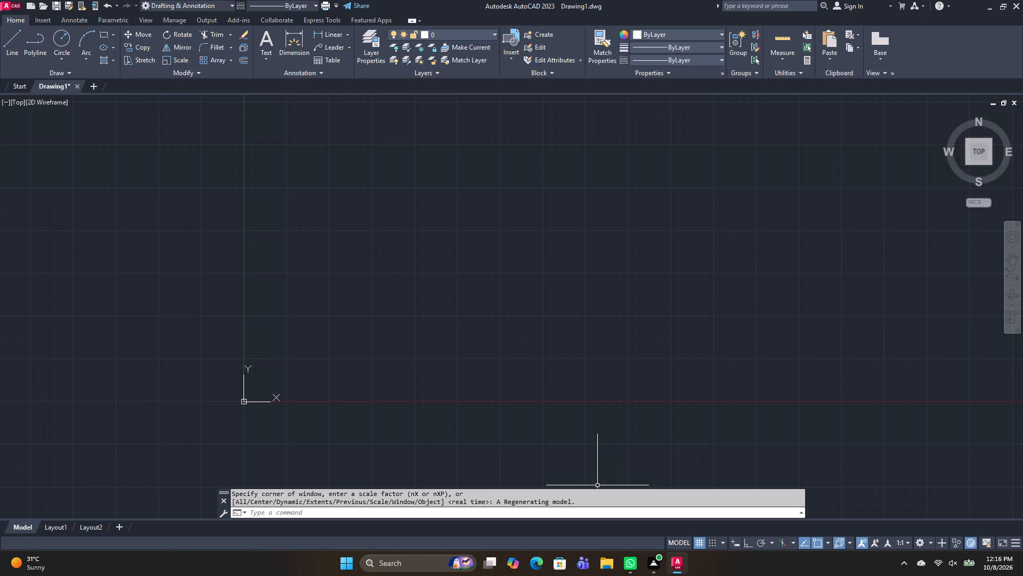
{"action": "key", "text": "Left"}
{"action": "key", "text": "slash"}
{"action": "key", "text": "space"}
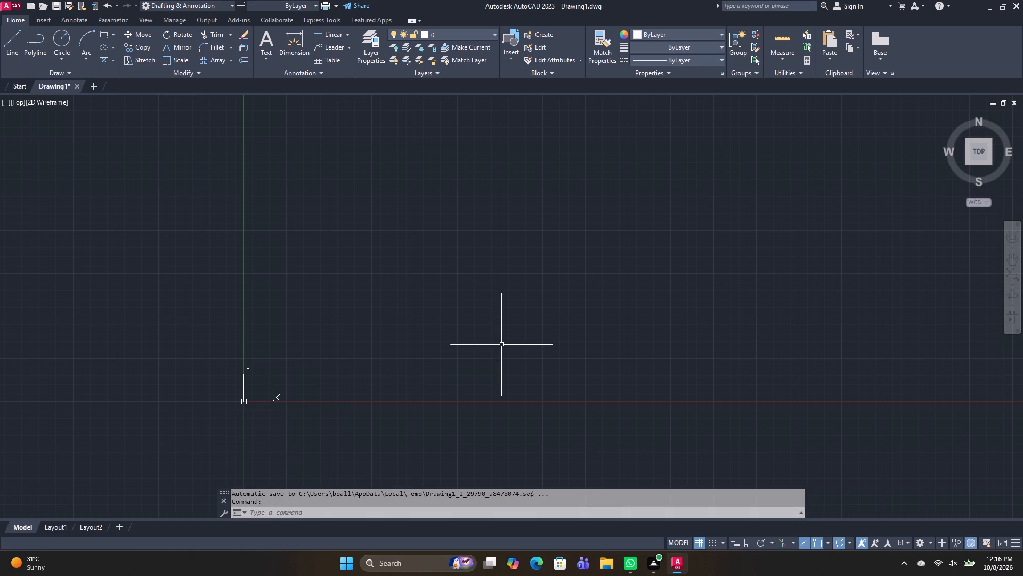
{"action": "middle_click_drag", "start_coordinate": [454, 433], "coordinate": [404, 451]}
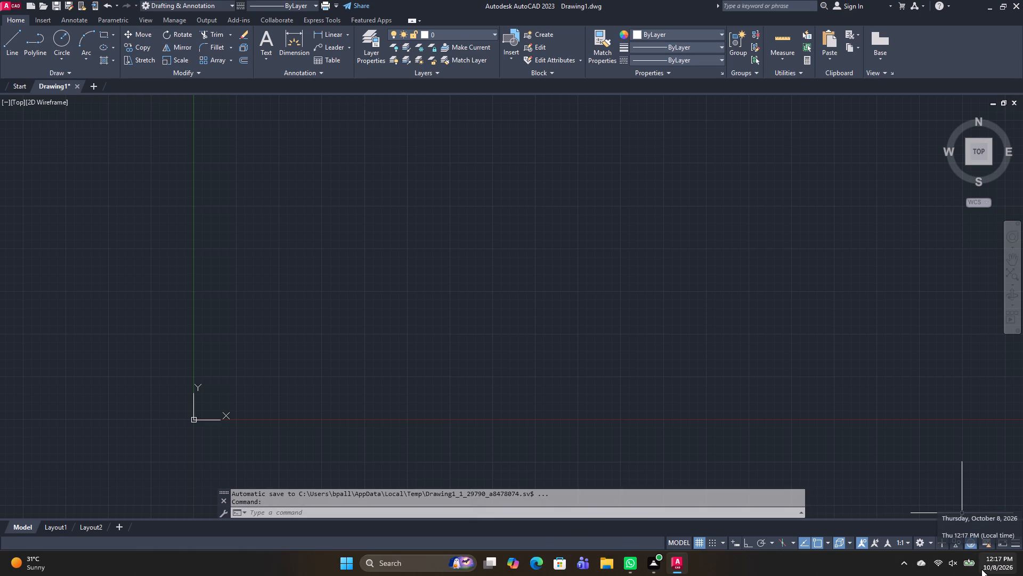
Clear all notifications in the Windows notification centre and return to the drawing.
{"action": "left_click", "coordinate": [996, 568]}
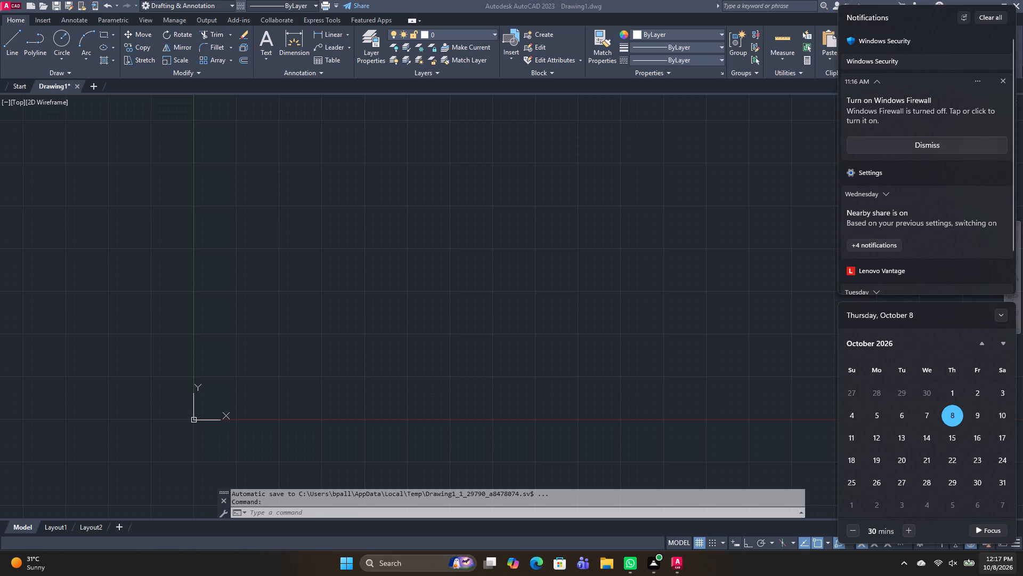
{"action": "left_click", "coordinate": [998, 19]}
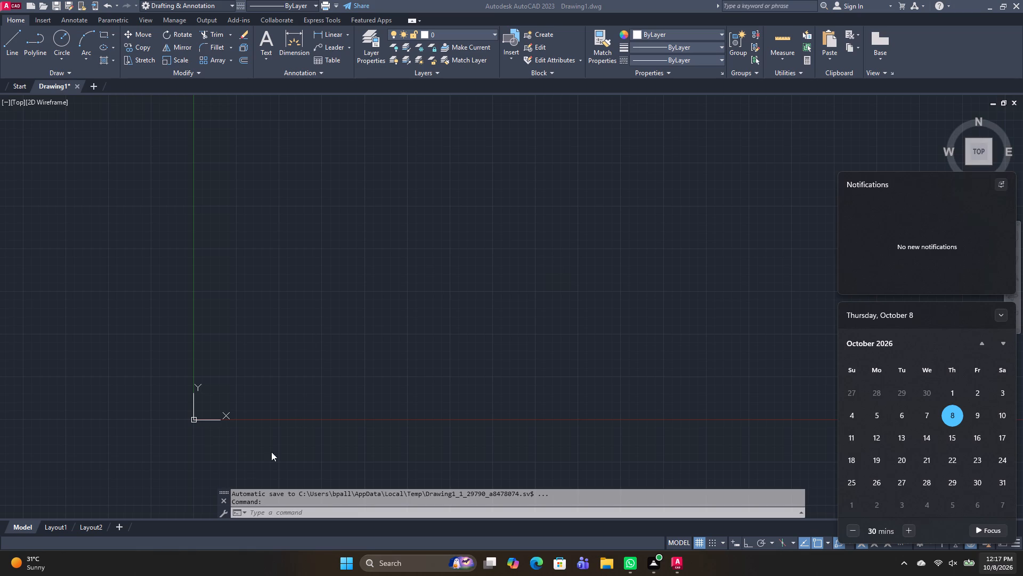
{"action": "middle_click_drag", "start_coordinate": [311, 434], "coordinate": [314, 423]}
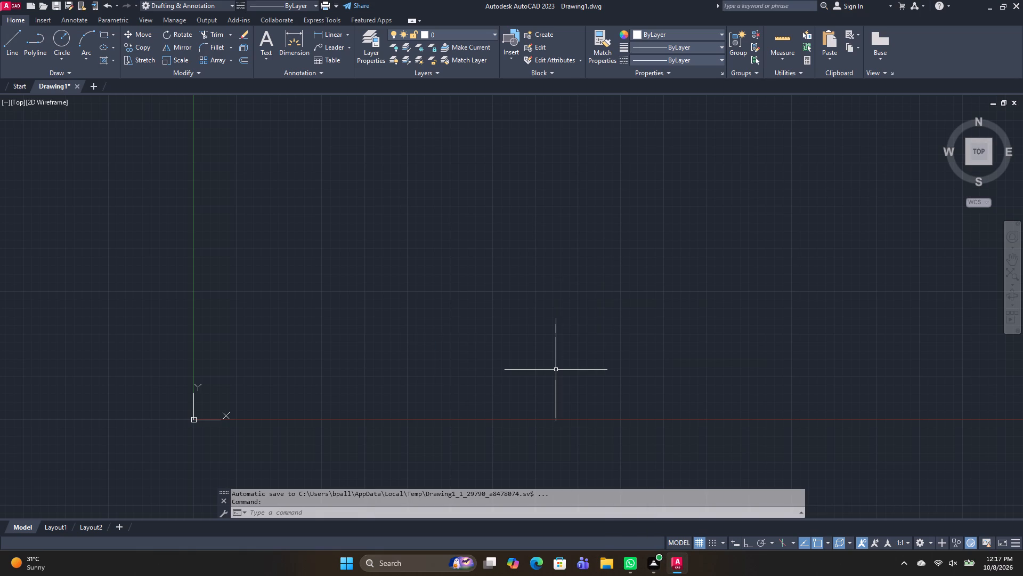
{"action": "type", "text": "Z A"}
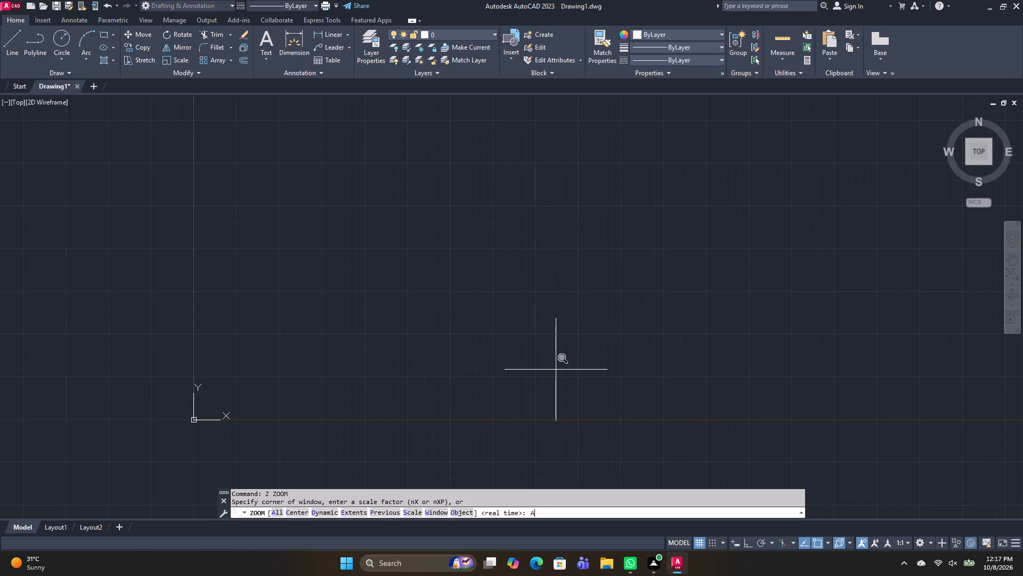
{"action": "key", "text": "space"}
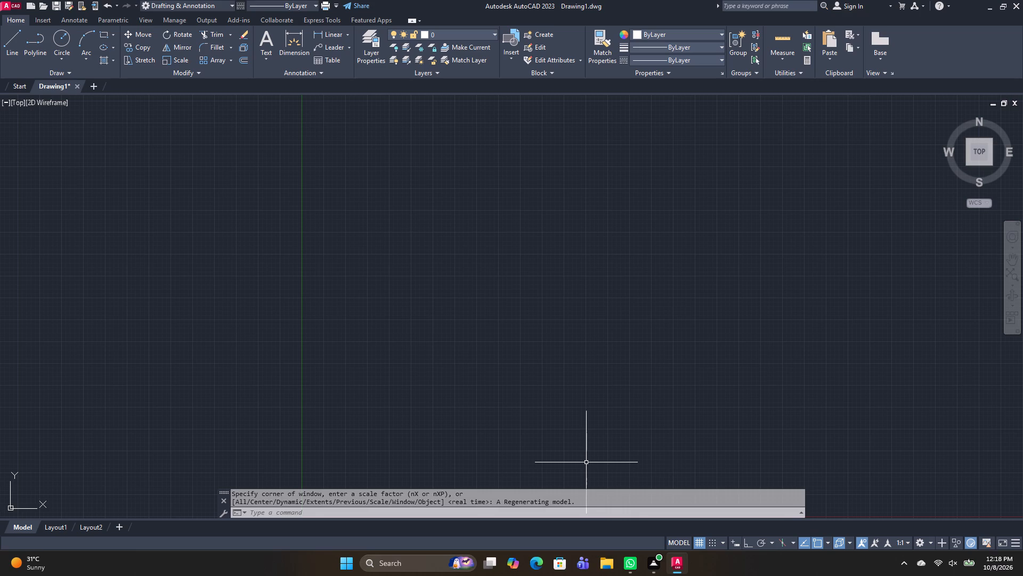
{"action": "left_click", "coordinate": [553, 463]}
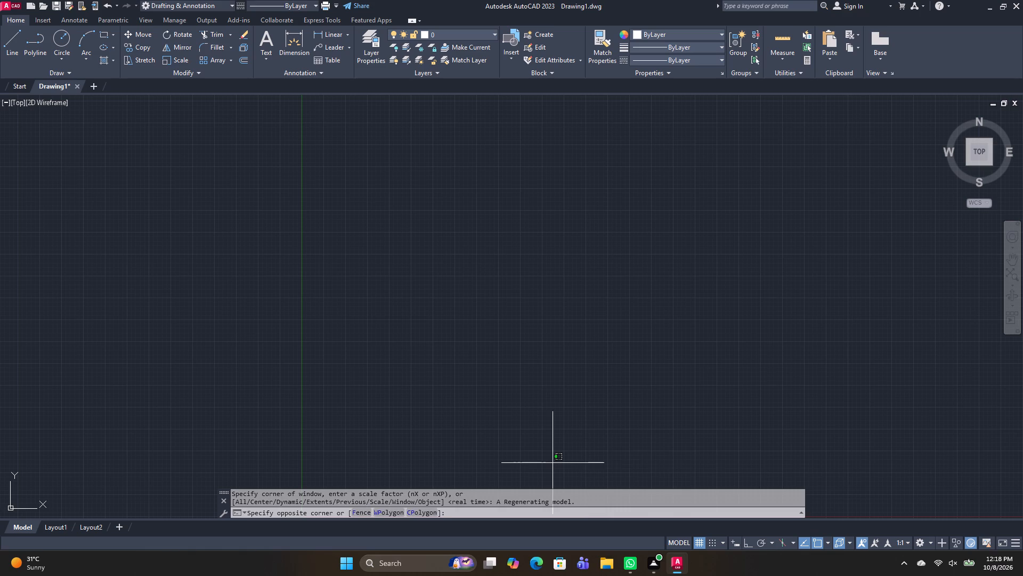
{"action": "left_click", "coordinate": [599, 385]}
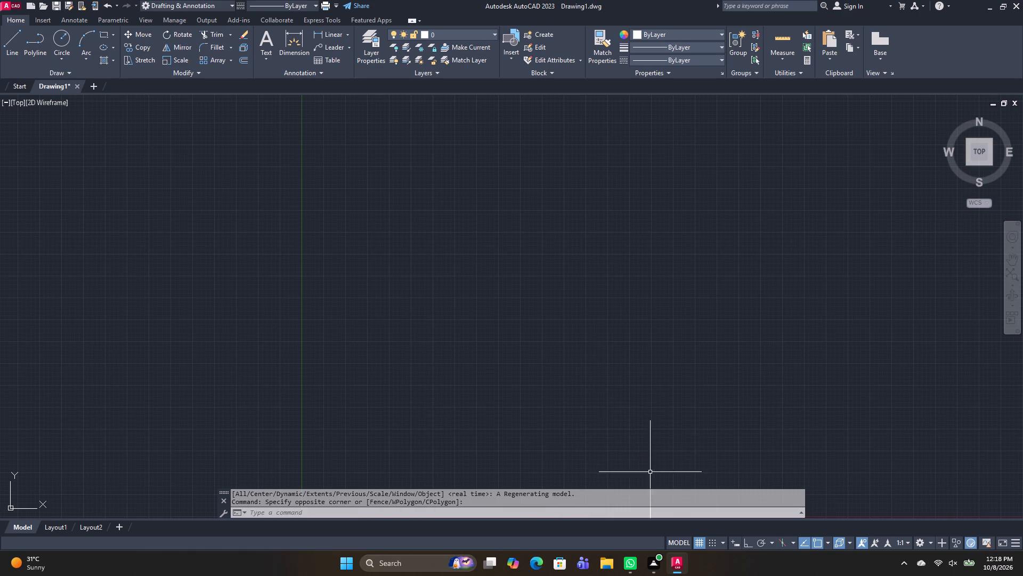
Shrink the command window to a single line.
{"action": "left_click_drag", "start_coordinate": [653, 490], "coordinate": [655, 495]}
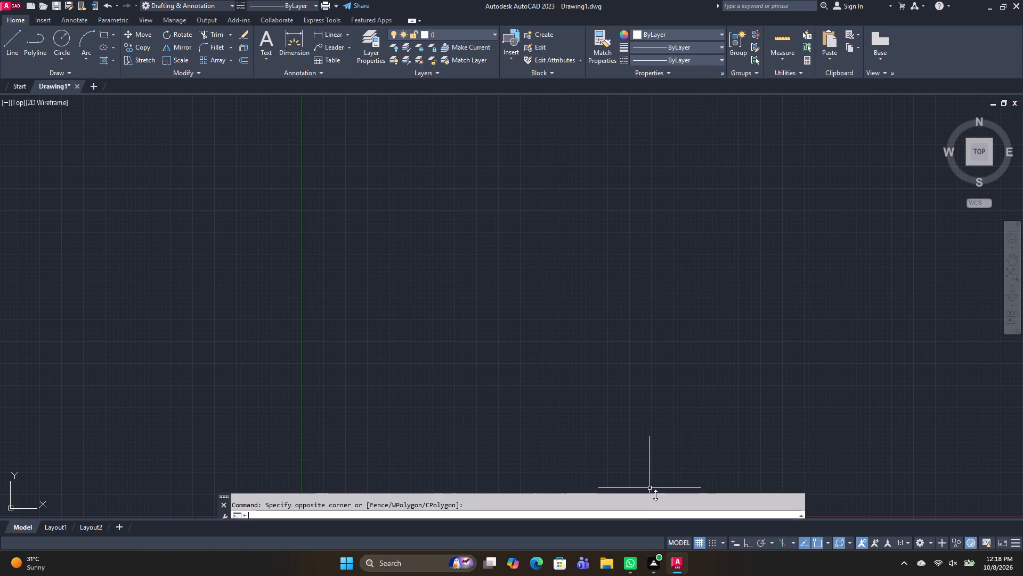
{"action": "left_click_drag", "start_coordinate": [655, 495], "coordinate": [657, 501]}
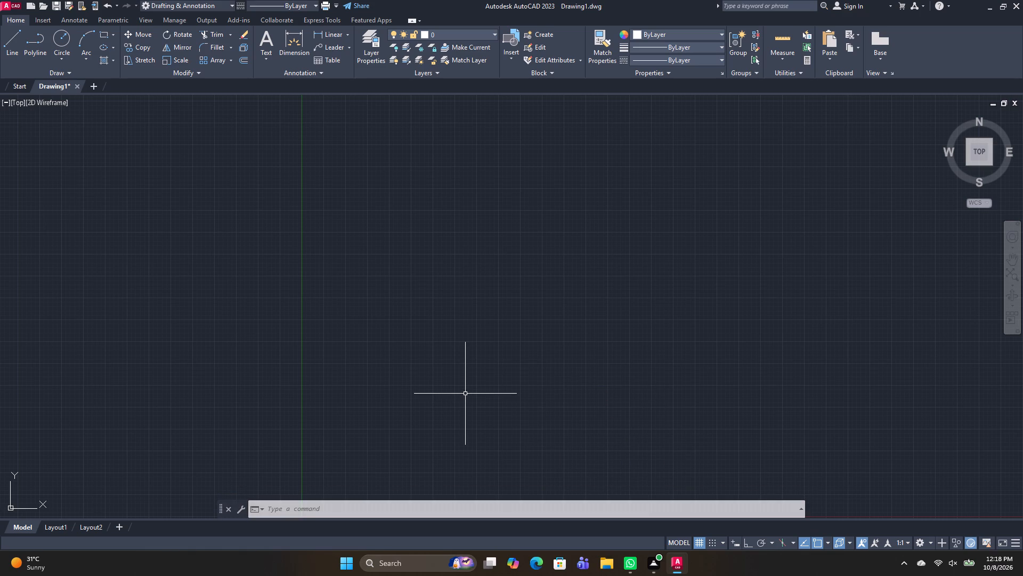
With Ortho on, start a line up and right of the origin and draw the first room's 13'6" top edge to the right.
{"action": "type", "text": "L"}
{"action": "key", "text": "space"}
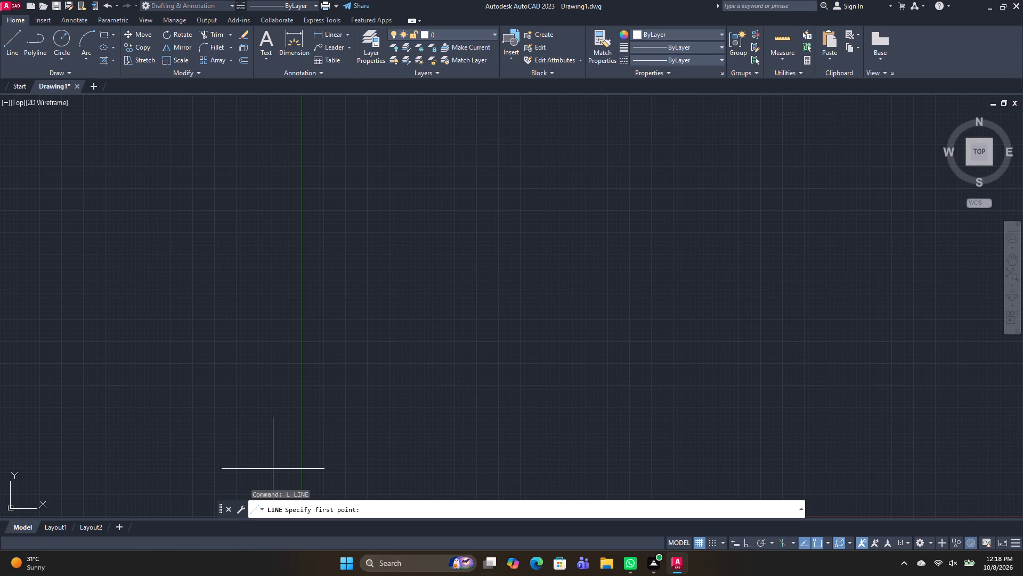
{"action": "scroll", "coordinate": [385, 296], "scroll_direction": "down", "scroll_amount": 2}
{"action": "middle_click_drag", "start_coordinate": [411, 325], "coordinate": [301, 422]}
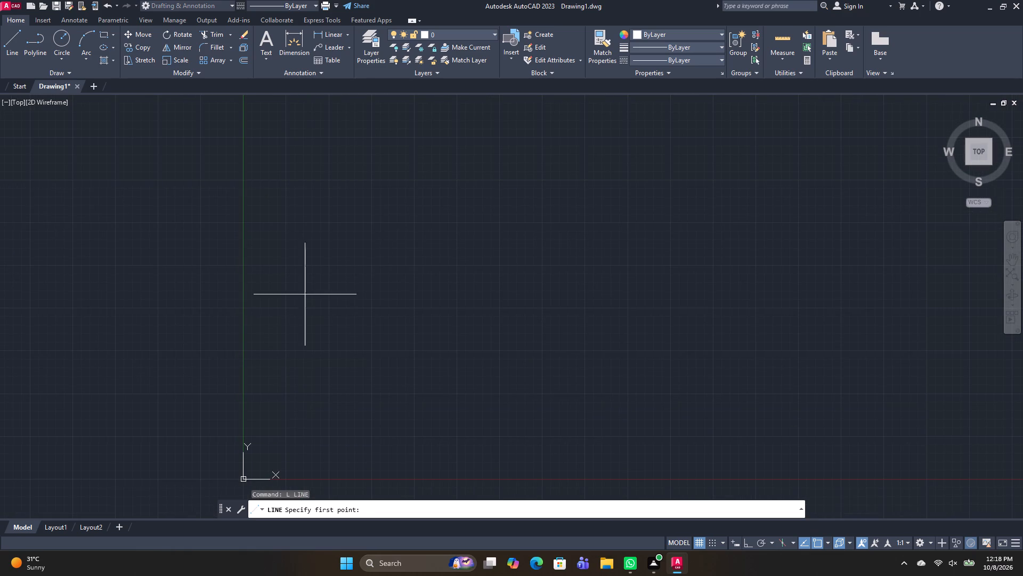
{"action": "left_click", "coordinate": [294, 245]}
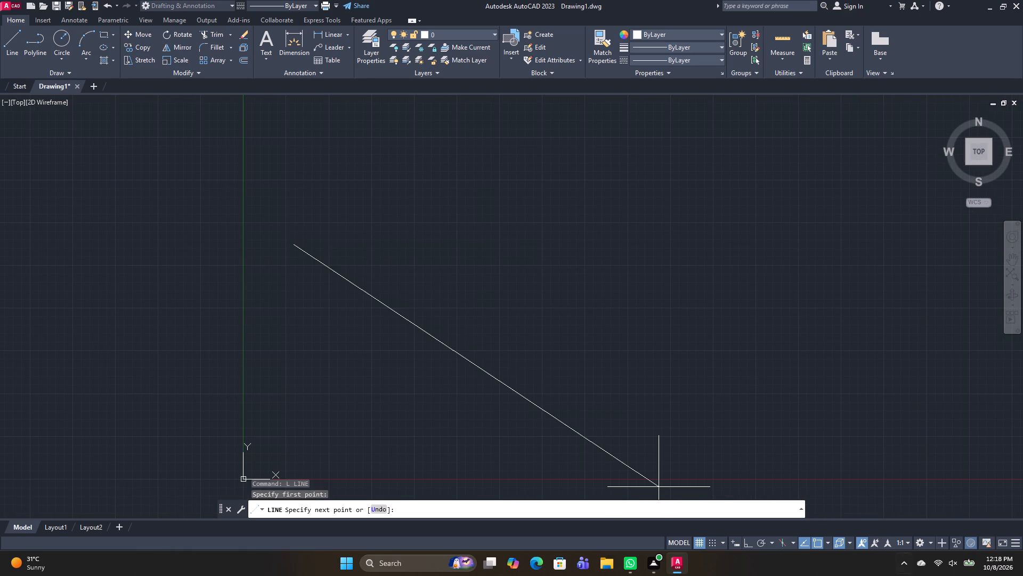
{"action": "left_click", "coordinate": [752, 545]}
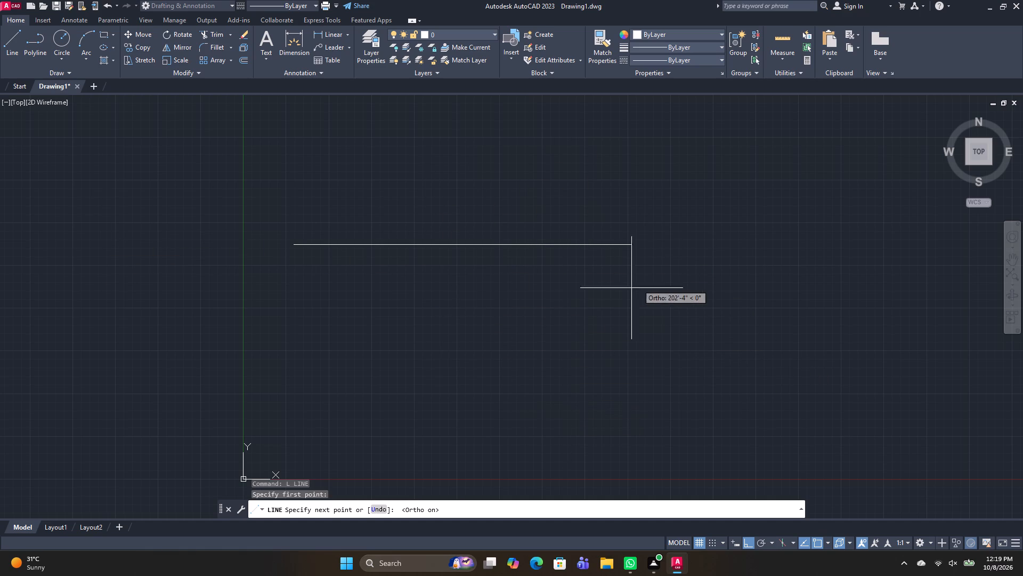
{"action": "middle_click_drag", "start_coordinate": [502, 219], "coordinate": [474, 202]}
{"action": "scroll", "coordinate": [478, 228], "scroll_direction": "down", "scroll_amount": 2}
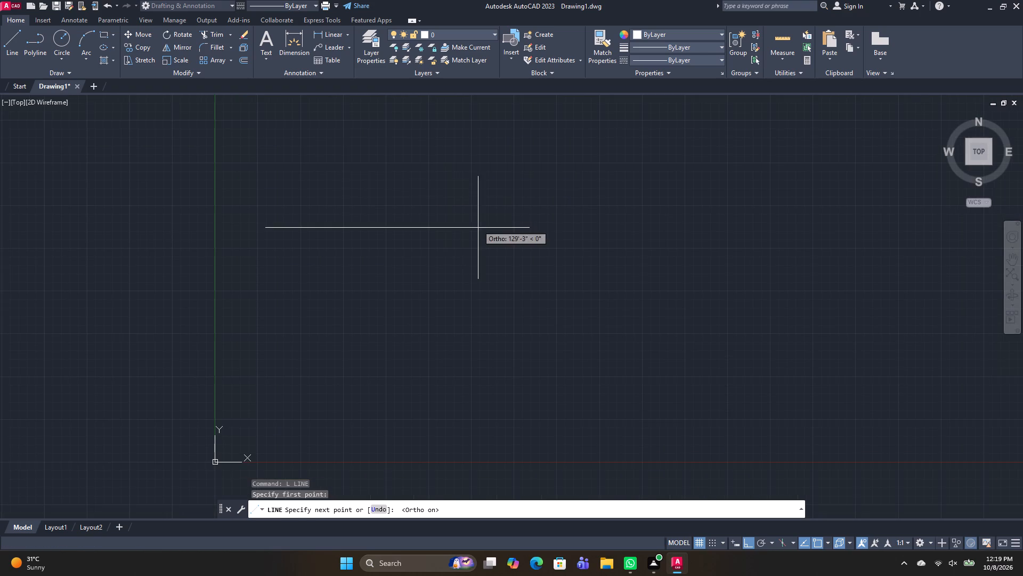
{"action": "scroll", "coordinate": [478, 228], "scroll_direction": "down", "scroll_amount": 1}
{"action": "middle_click_drag", "start_coordinate": [563, 272], "coordinate": [445, 244]}
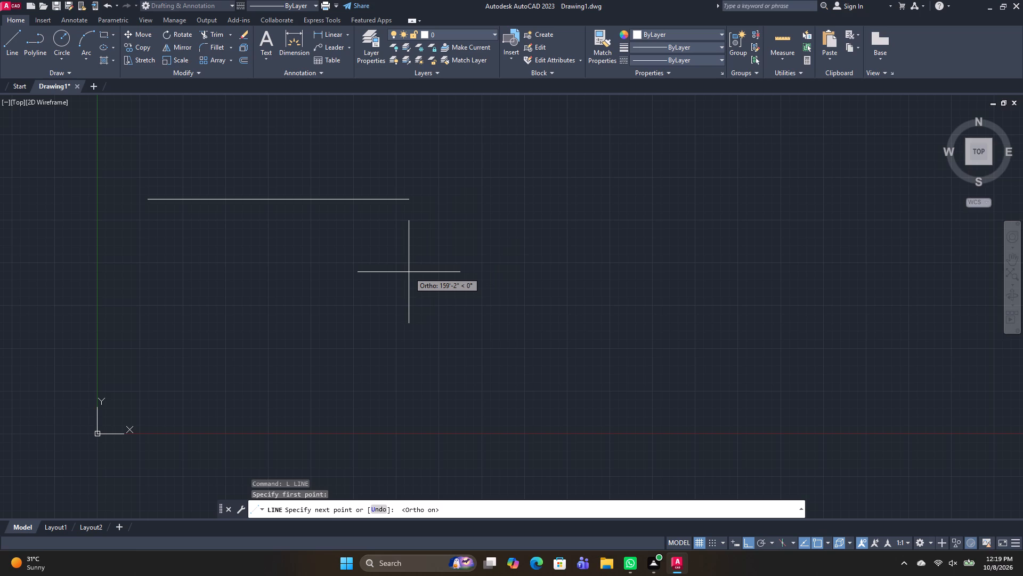
{"action": "type", "text": "13'6"}
{"action": "key", "text": "shift+quotedbl"}
{"action": "key", "text": "Return"}
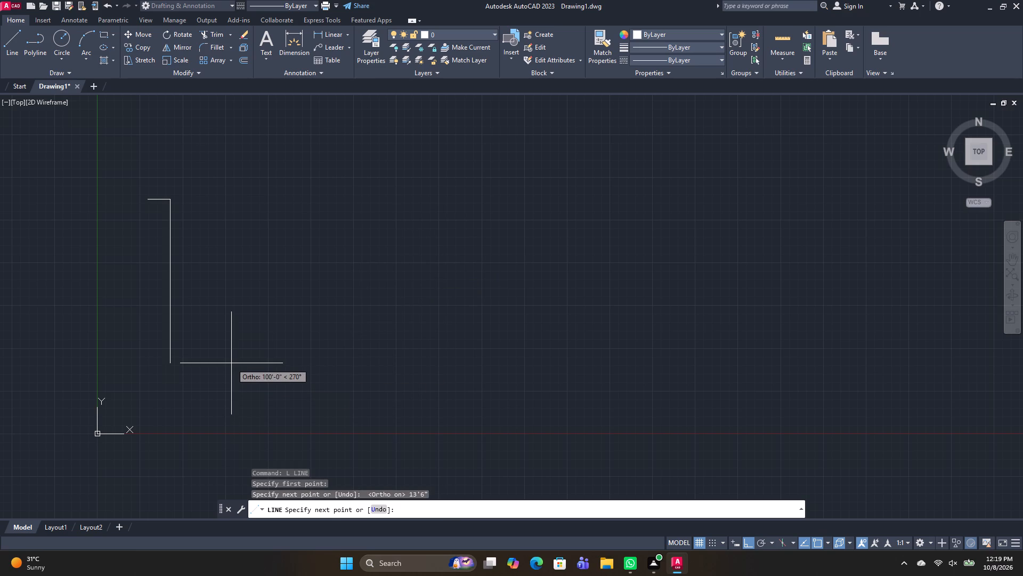
Complete the first room's rectangle with a 14' right side, a 13'6" bottom edge and a 14' left side.
{"action": "type", "text": "14'"}
{"action": "key", "text": "Return"}
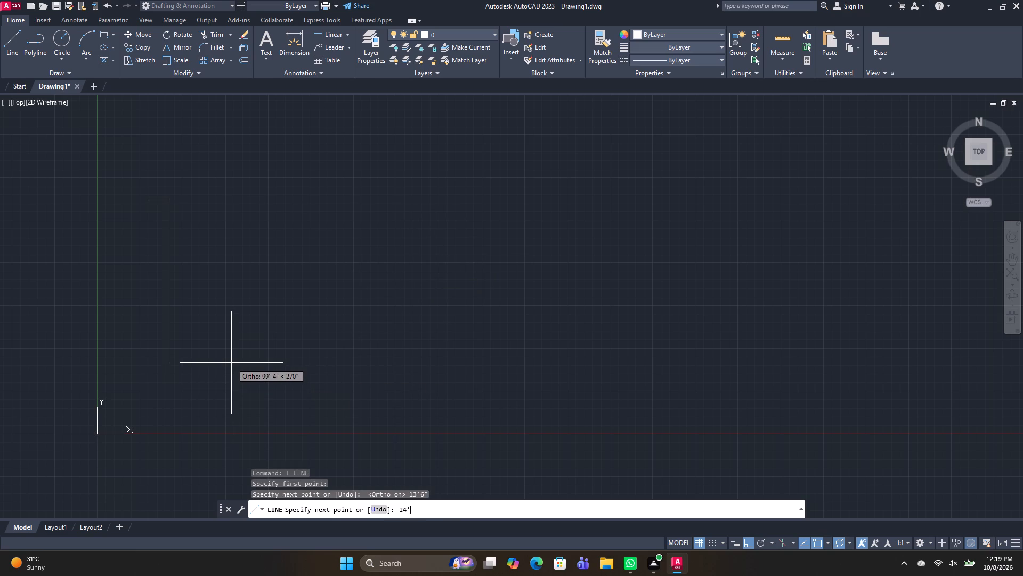
{"action": "type", "text": "13'"}
{"action": "key", "text": "shift+quotedbl"}
{"action": "key", "text": "Return"}
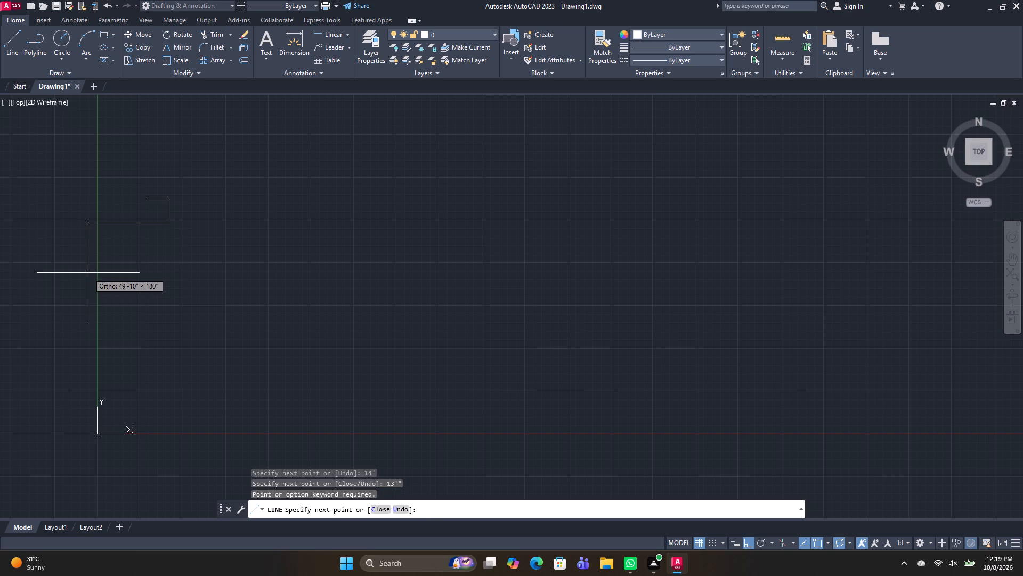
{"action": "type", "text": "13'"}
{"action": "type", "text": "6\""}
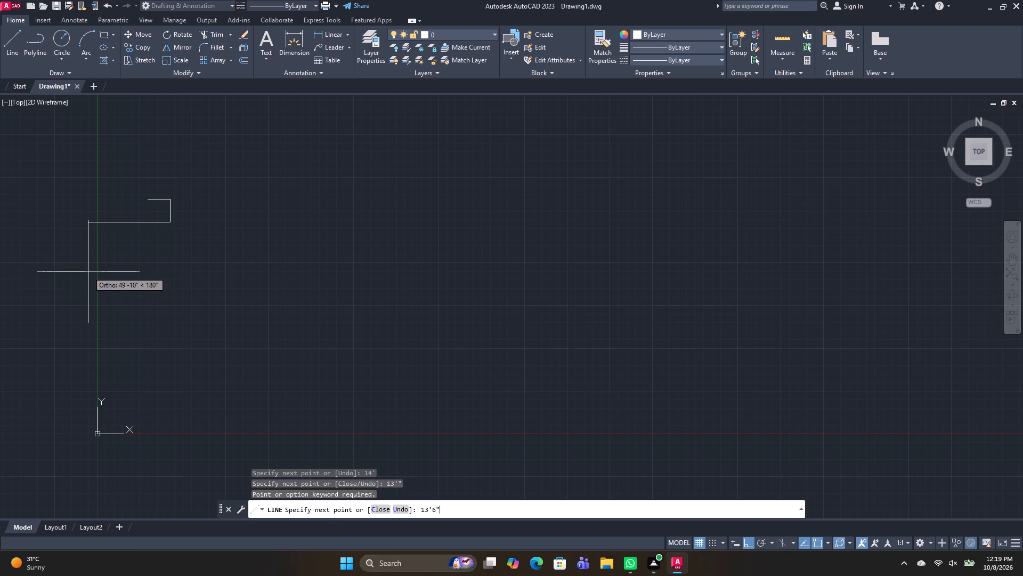
{"action": "key", "text": "Return"}
{"action": "type", "text": "14'"}
{"action": "key", "text": "Return"}
{"action": "key", "text": "space"}
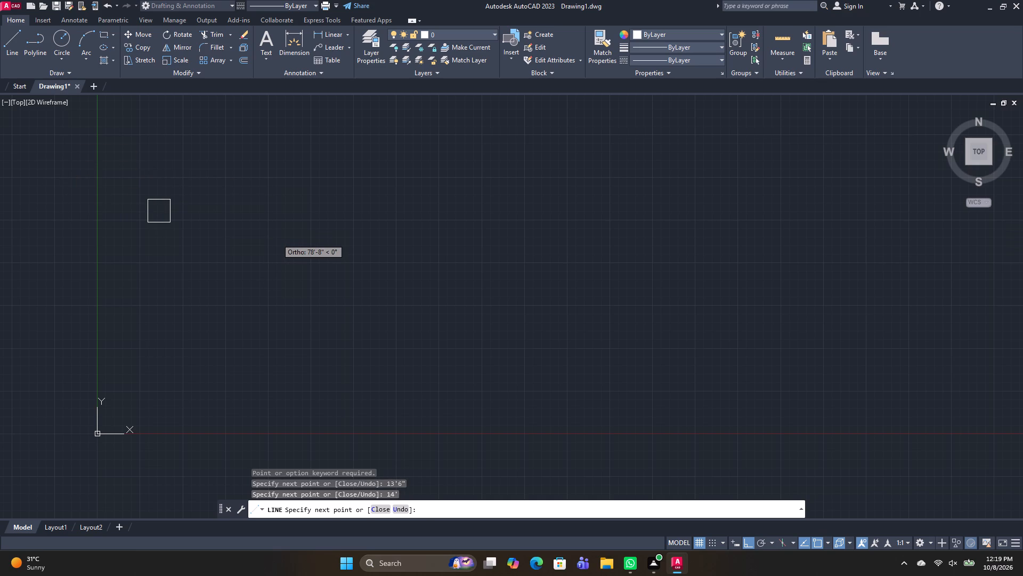
Offset the first room's right and bottom edges 6" outward.
{"action": "type", "text": "O"}
{"action": "key", "text": "space"}
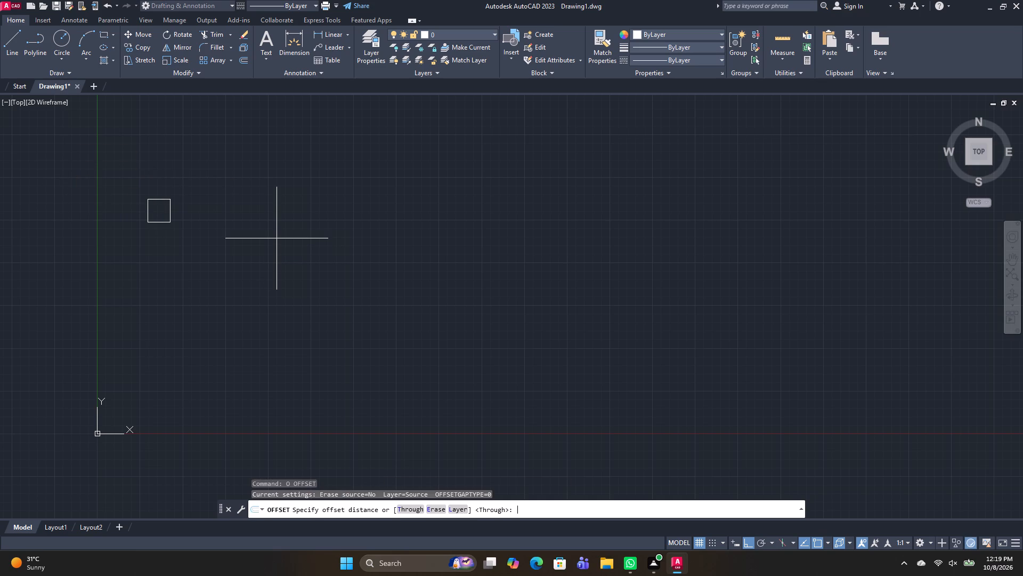
{"action": "type", "text": "6\""}
{"action": "key", "text": "Return"}
{"action": "middle_click_drag", "start_coordinate": [200, 228], "coordinate": [340, 242]}
{"action": "scroll", "coordinate": [248, 222], "scroll_direction": "up", "scroll_amount": 2}
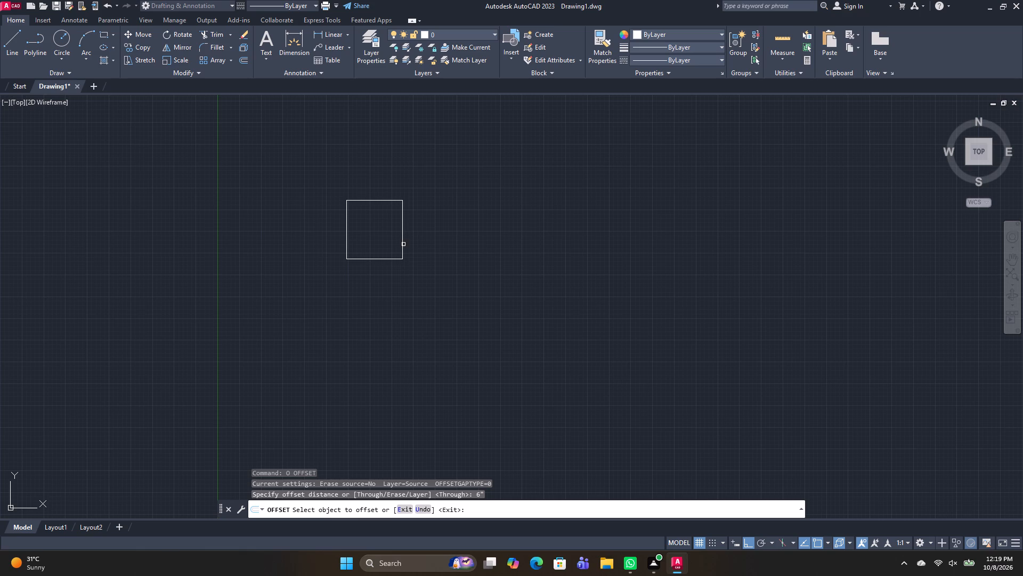
{"action": "left_click", "coordinate": [403, 244]}
{"action": "left_click", "coordinate": [426, 260]}
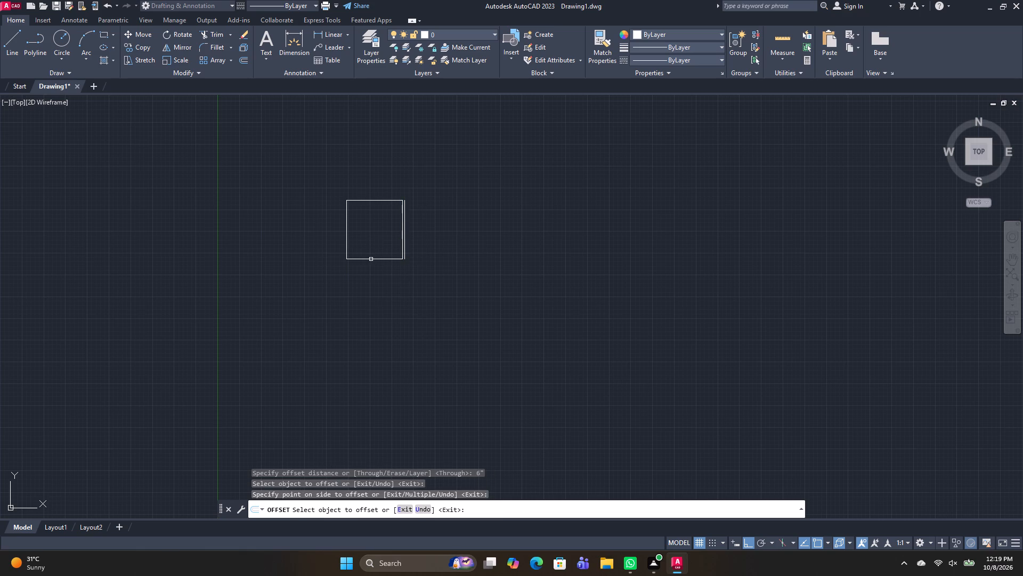
{"action": "left_click_drag", "start_coordinate": [371, 259], "coordinate": [372, 266]}
{"action": "left_click", "coordinate": [379, 279]}
{"action": "key", "text": "space"}
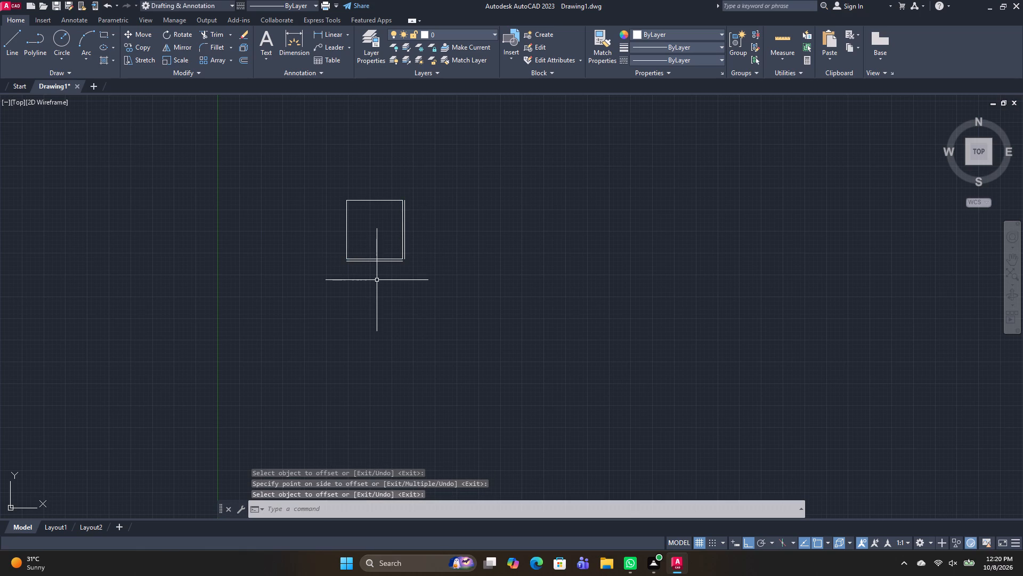
Draw the second room from the top of the offset right-hand line: 12' top, 14' right side, and bottom edge back to that line's lower end.
{"action": "type", "text": "L"}
{"action": "key", "text": "space"}
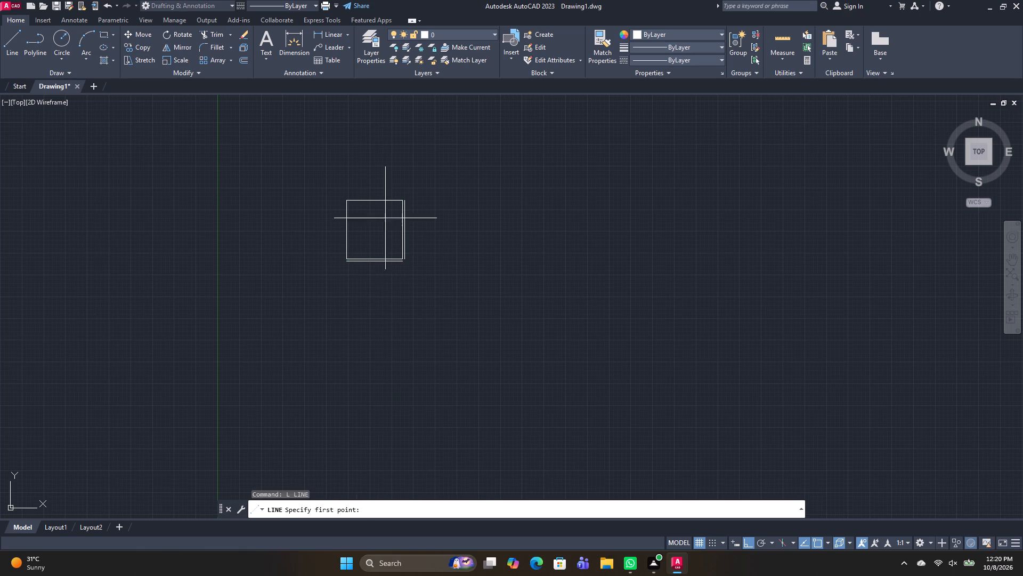
{"action": "scroll", "coordinate": [403, 198], "scroll_direction": "up", "scroll_amount": 4}
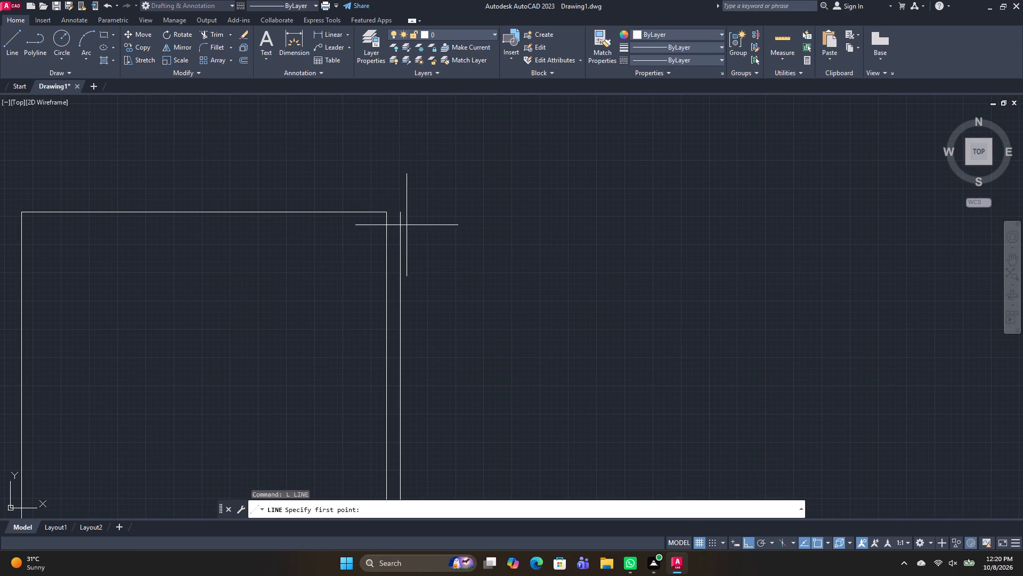
{"action": "left_click", "coordinate": [403, 215]}
{"action": "type", "text": "12'"}
{"action": "key", "text": "Return"}
{"action": "scroll", "coordinate": [631, 361], "scroll_direction": "down", "scroll_amount": 1}
{"action": "middle_click_drag", "start_coordinate": [624, 340], "coordinate": [599, 267]}
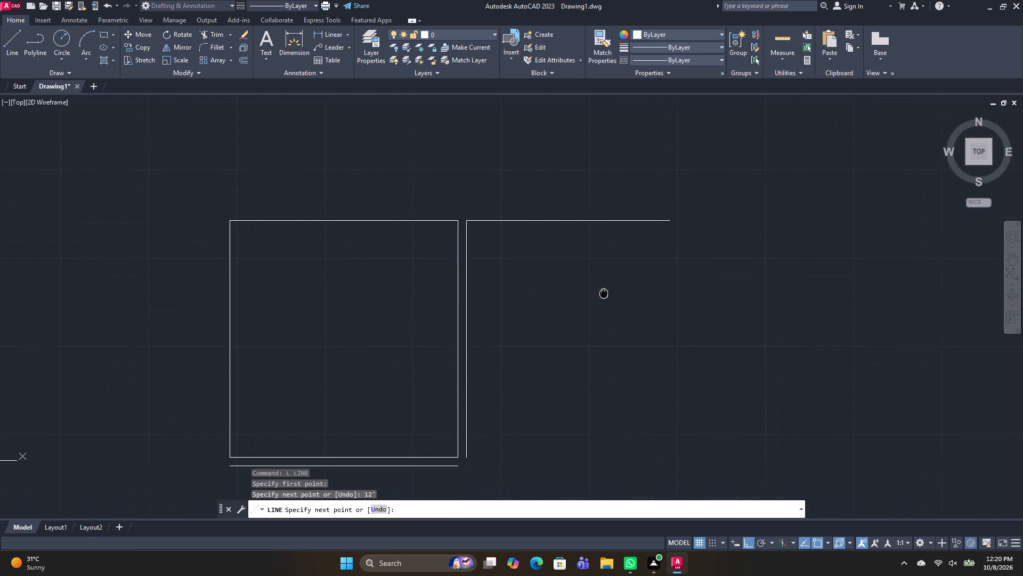
{"action": "middle_click_drag", "start_coordinate": [599, 267], "coordinate": [599, 251]}
{"action": "type", "text": "14'"}
{"action": "key", "text": "Return"}
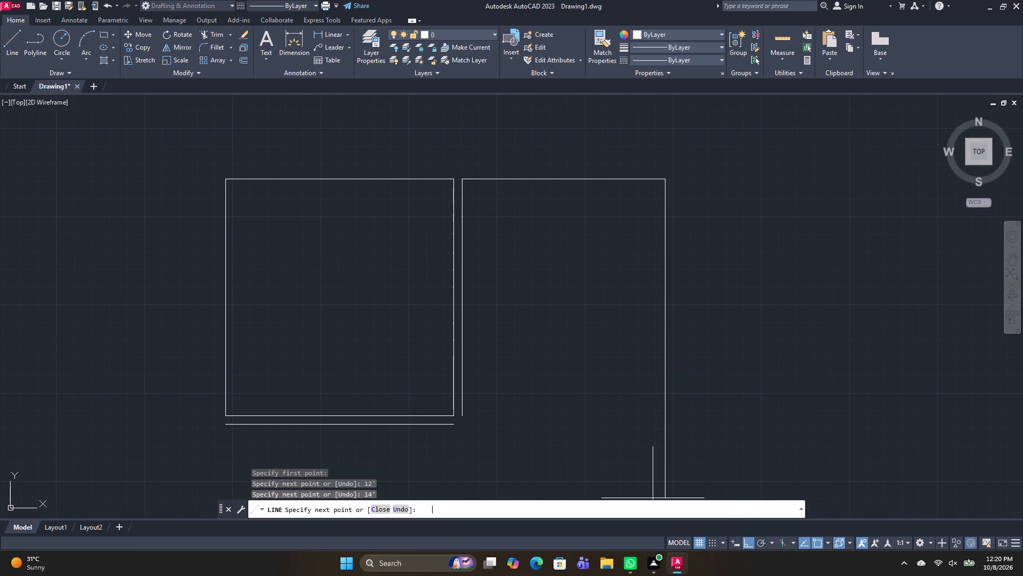
{"action": "left_click", "coordinate": [461, 412]}
{"action": "key", "text": "space"}
{"action": "key", "text": "space"}
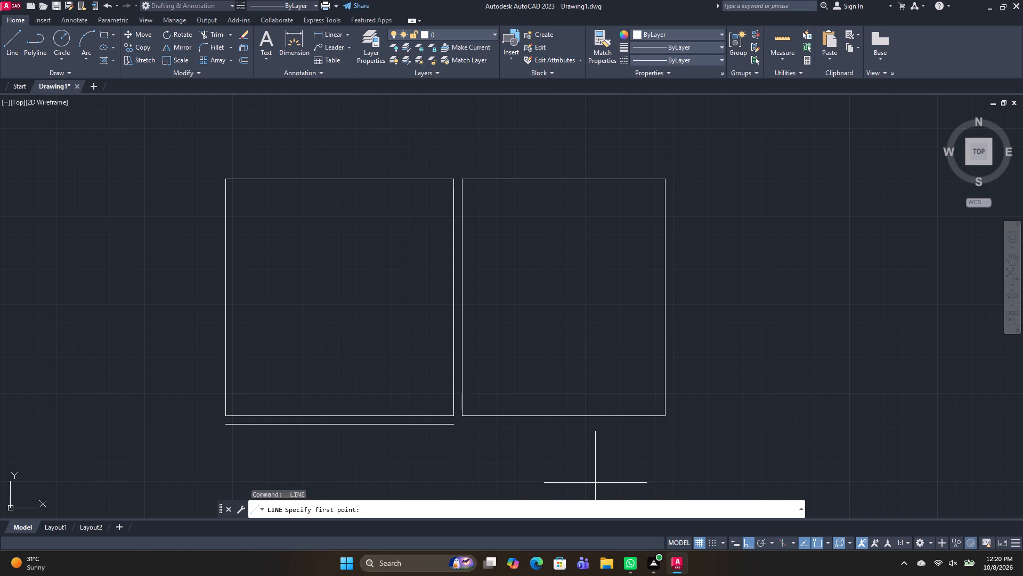
{"action": "key", "text": "Escape"}
Offset the second room's right and bottom edges 6" outward.
{"action": "type", "text": "O"}
{"action": "key", "text": "space"}
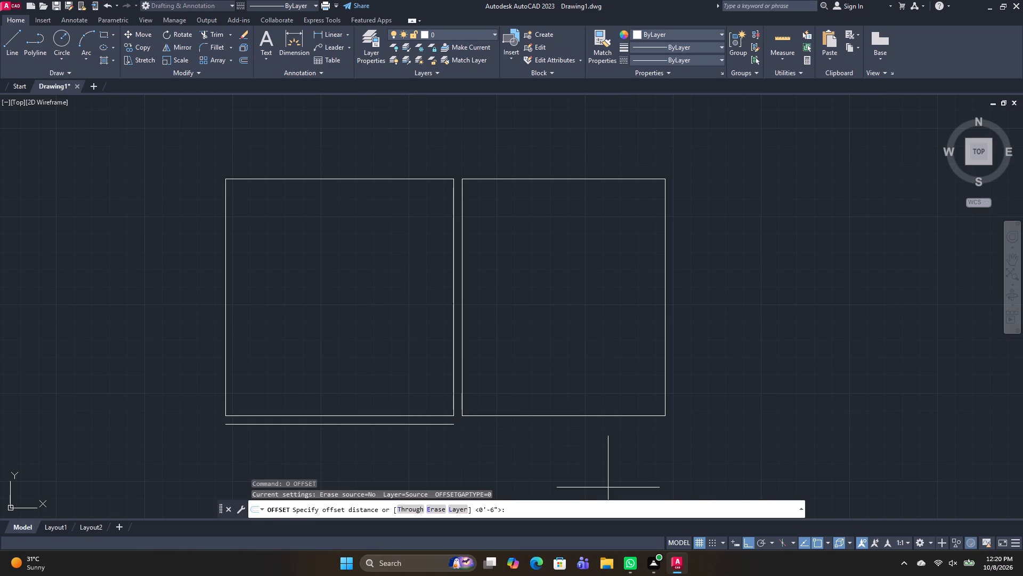
{"action": "key", "text": "space"}
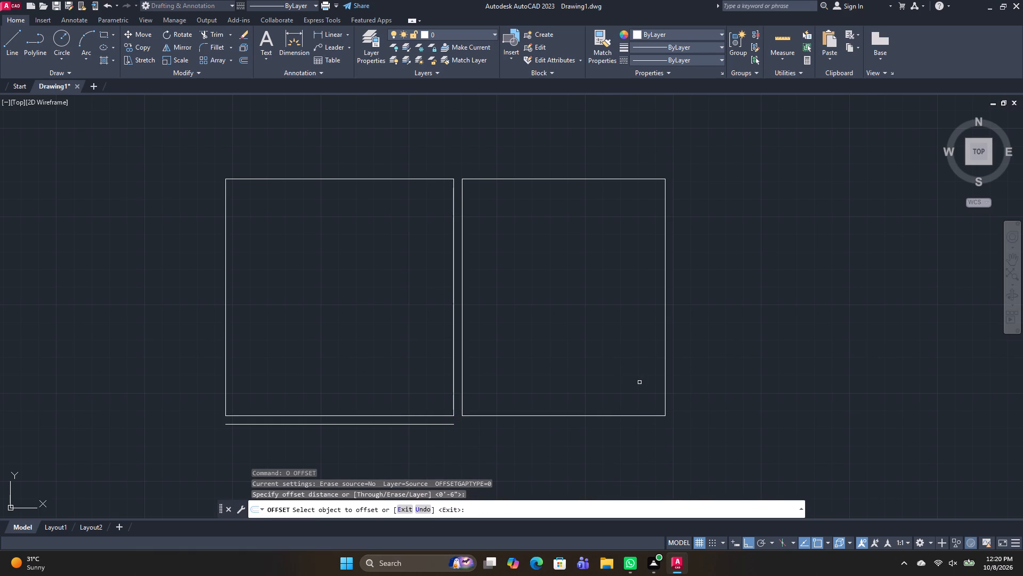
{"action": "left_click", "coordinate": [666, 400]}
{"action": "left_click_drag", "start_coordinate": [688, 403], "coordinate": [683, 404]}
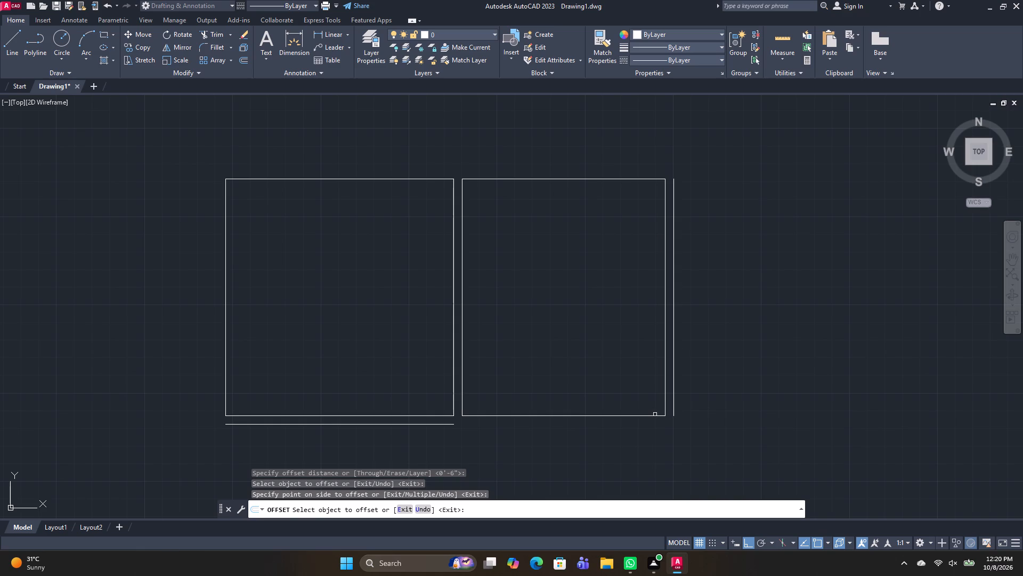
{"action": "left_click", "coordinate": [655, 415]}
{"action": "left_click", "coordinate": [654, 440]}
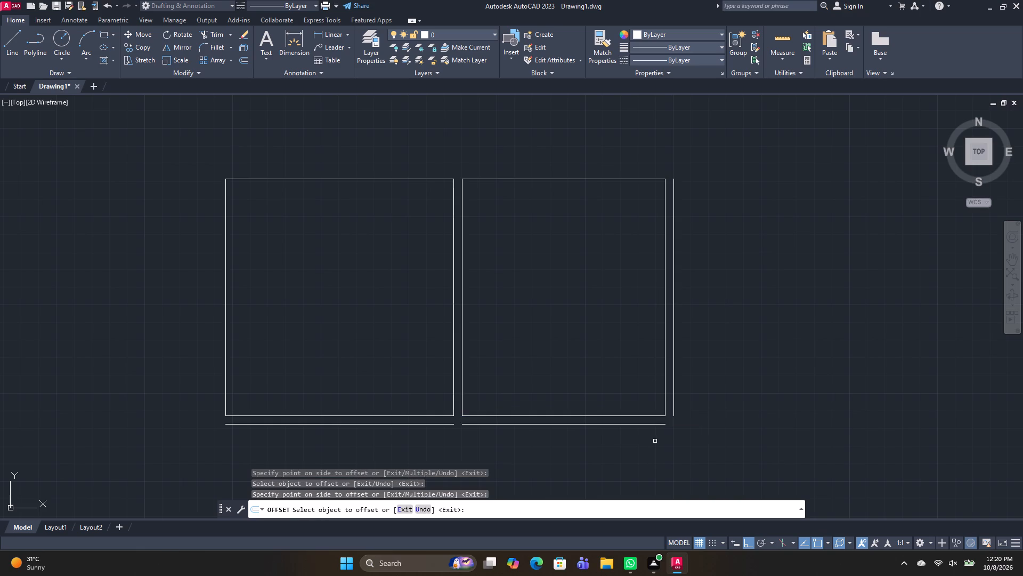
{"action": "key", "text": "space"}
Draw the third room from the top of the second room's offset line: 13'6" top, 14' right side, and bottom edge back to that line.
{"action": "type", "text": "L"}
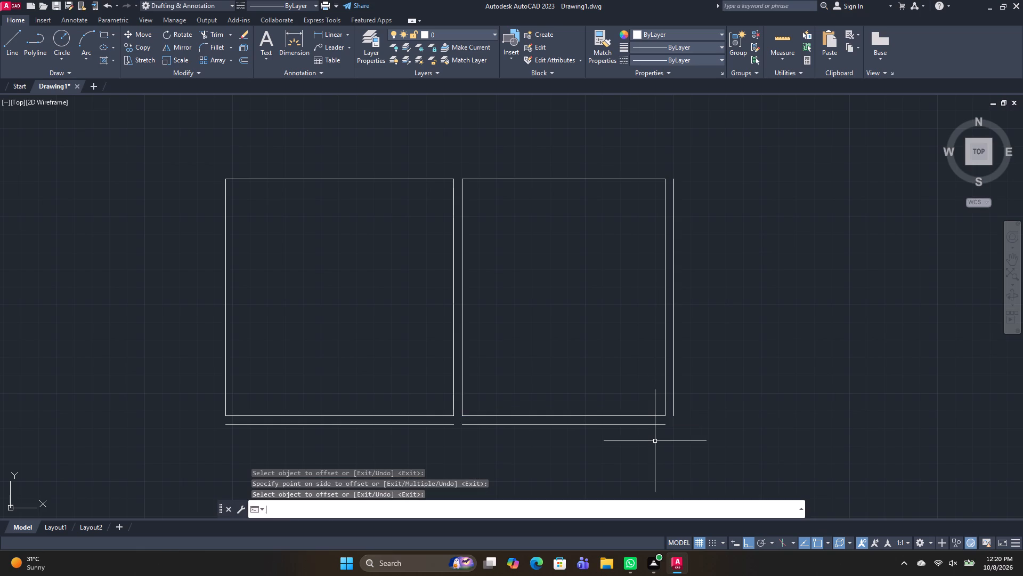
{"action": "key", "text": "space"}
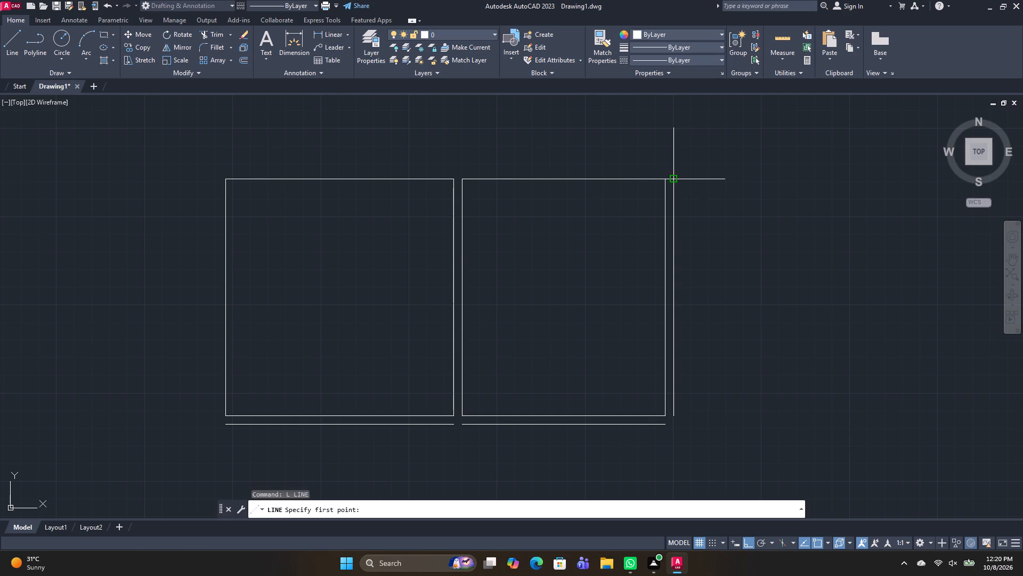
{"action": "left_click", "coordinate": [677, 180]}
{"action": "middle_click_drag", "start_coordinate": [892, 214], "coordinate": [707, 217]}
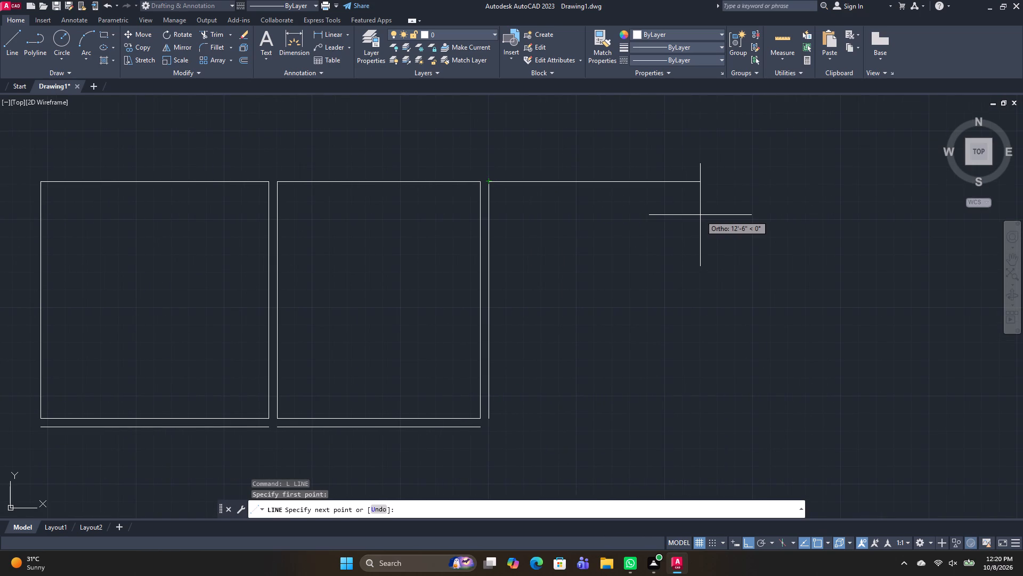
{"action": "type", "text": "13'6\""}
{"action": "key", "text": "Return"}
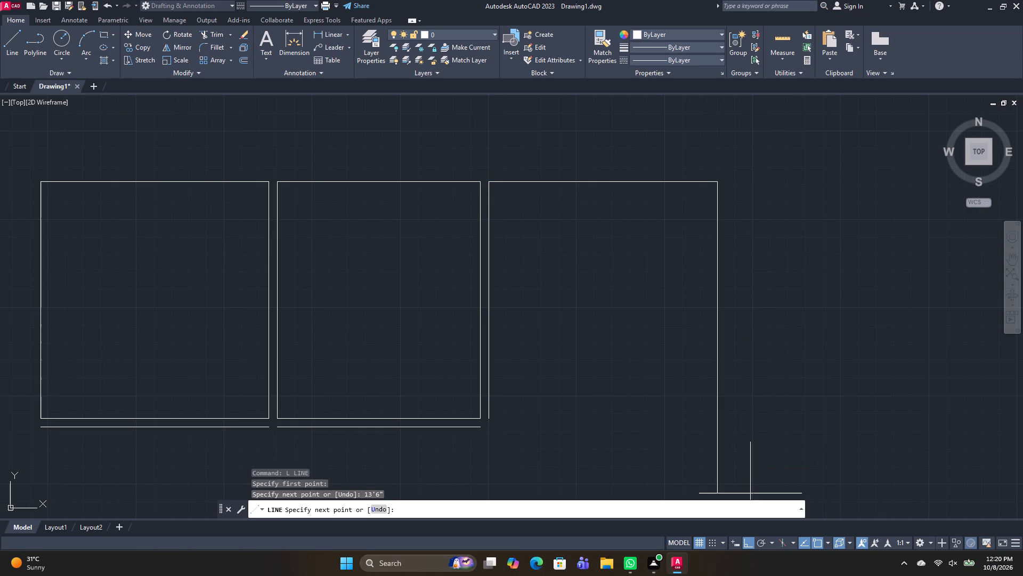
{"action": "type", "text": "14'"}
{"action": "key", "text": "Return"}
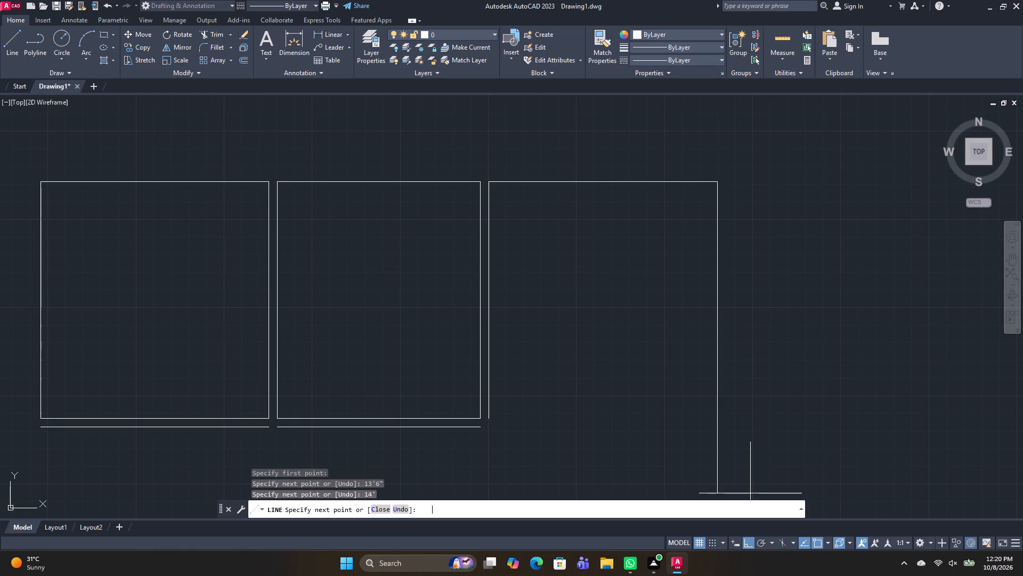
{"action": "middle_click_drag", "start_coordinate": [381, 338], "coordinate": [465, 178]}
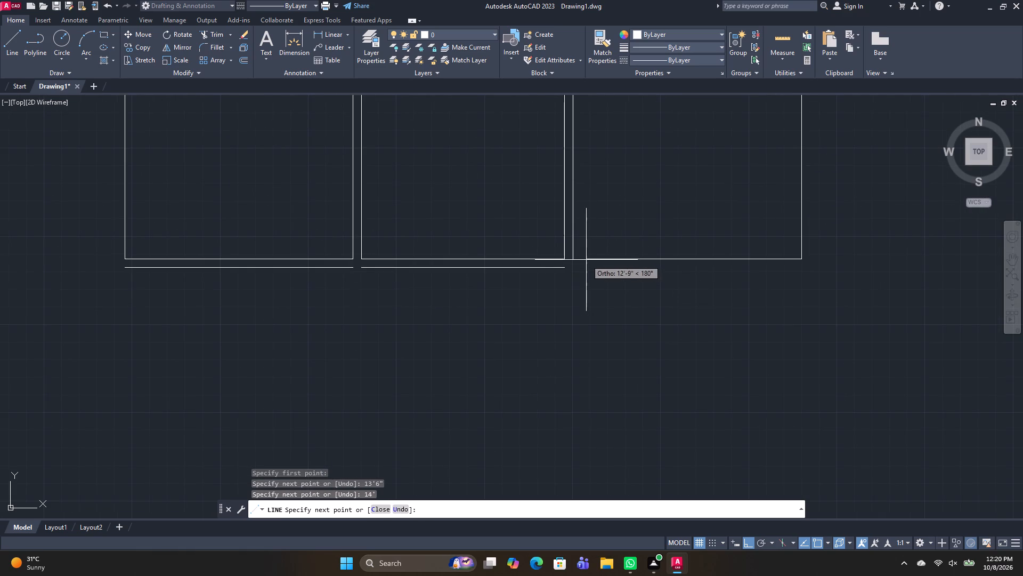
{"action": "left_click", "coordinate": [572, 259]}
{"action": "key", "text": "space"}
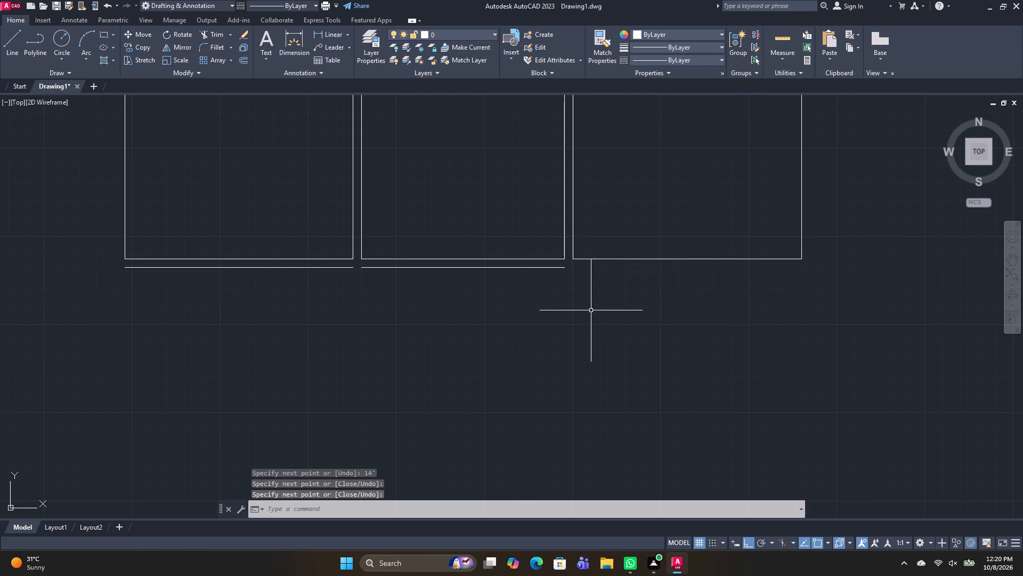
Offset the third room's bottom edge 6" outward.
{"action": "type", "text": "O"}
{"action": "key", "text": "space"}
{"action": "key", "text": "space"}
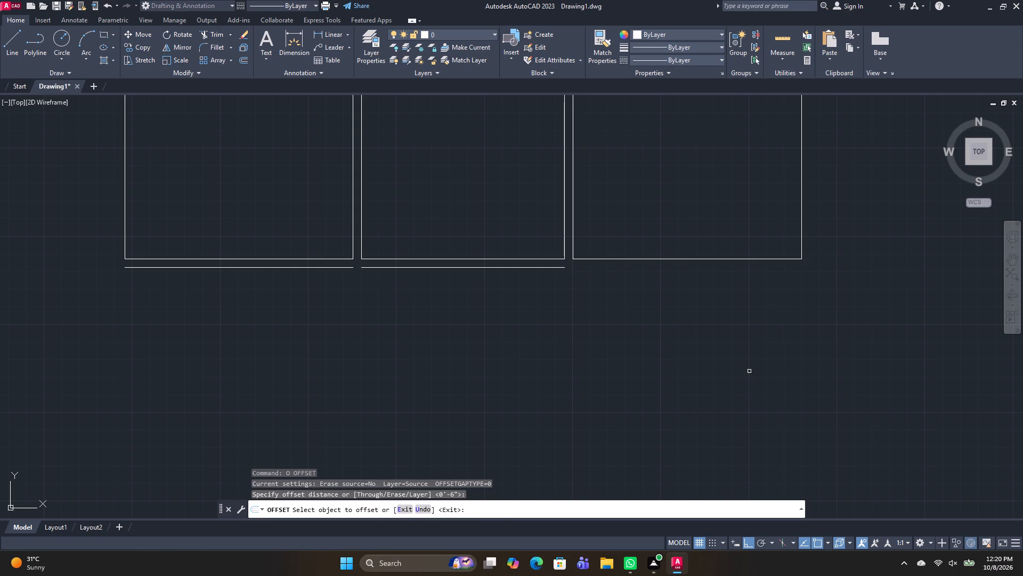
{"action": "left_click", "coordinate": [694, 259]}
{"action": "left_click", "coordinate": [694, 299]}
{"action": "key", "text": "space"}
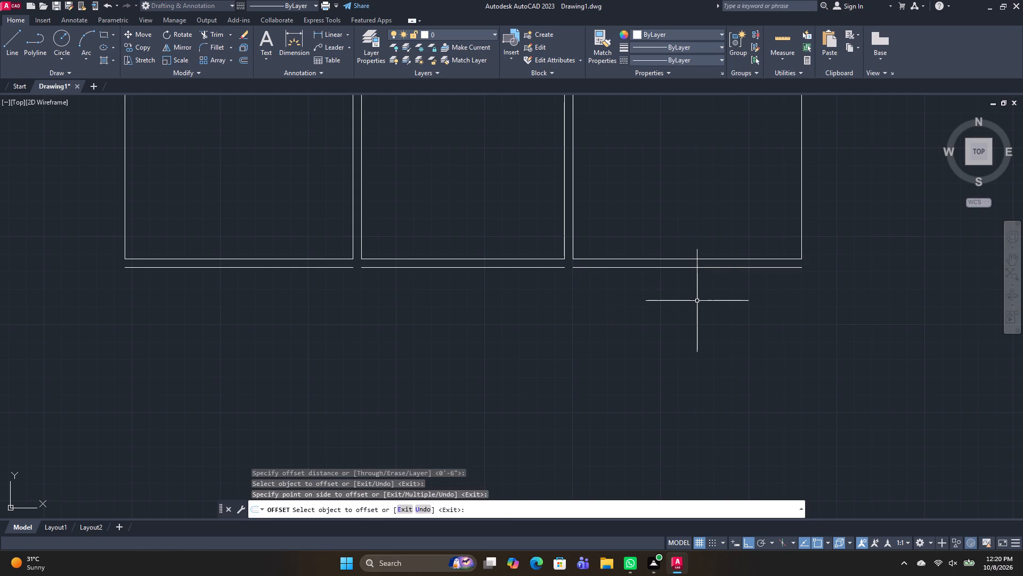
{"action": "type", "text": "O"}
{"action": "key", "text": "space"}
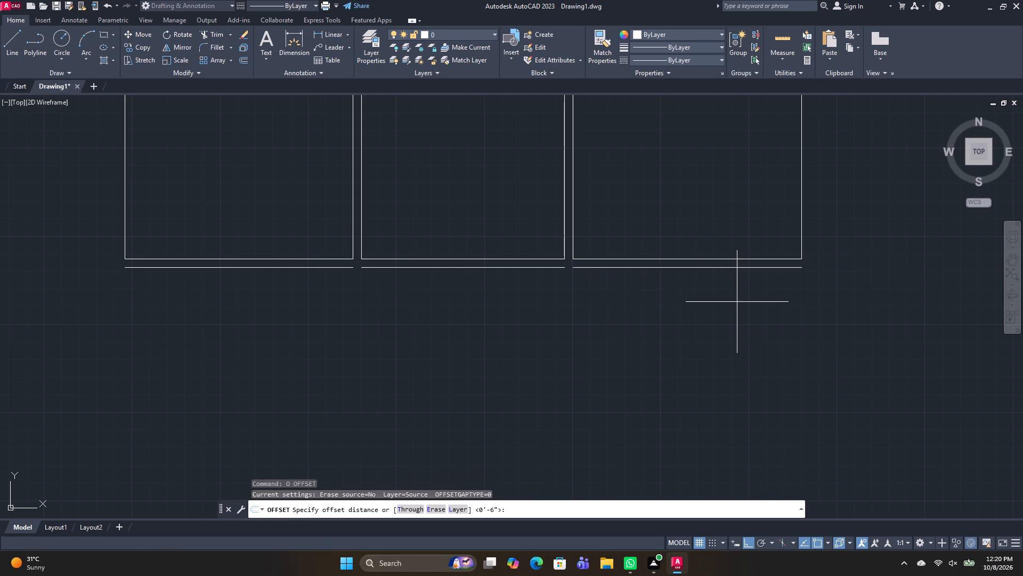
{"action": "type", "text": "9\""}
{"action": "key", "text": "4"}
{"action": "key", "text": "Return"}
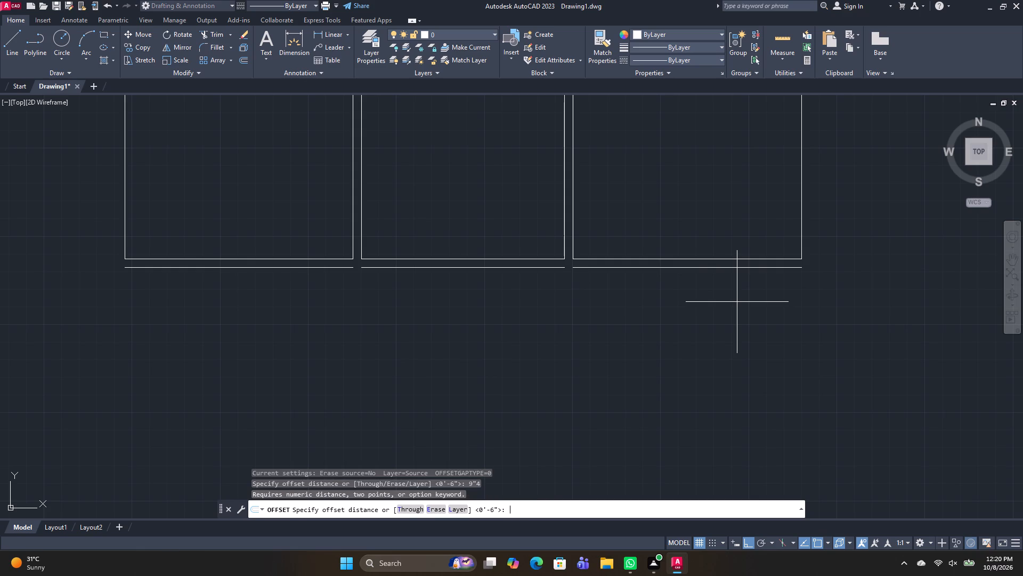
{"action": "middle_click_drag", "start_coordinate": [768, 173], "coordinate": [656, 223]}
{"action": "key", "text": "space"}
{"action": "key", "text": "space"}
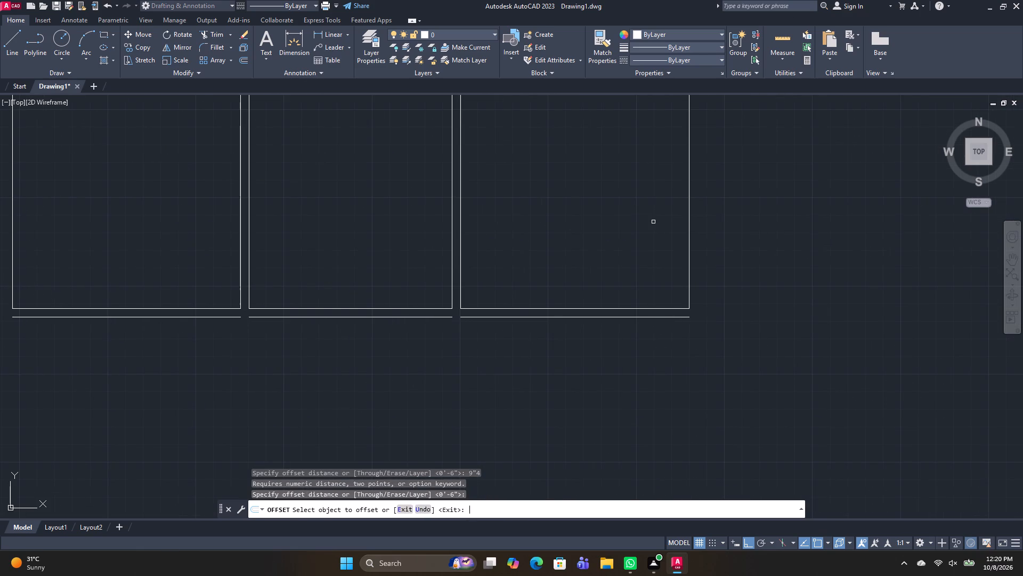
Offset the third room's right edge and the top edges of the third and second rooms 9" outward.
{"action": "key", "text": "space"}
{"action": "type", "text": "9\""}
{"action": "key", "text": "Return"}
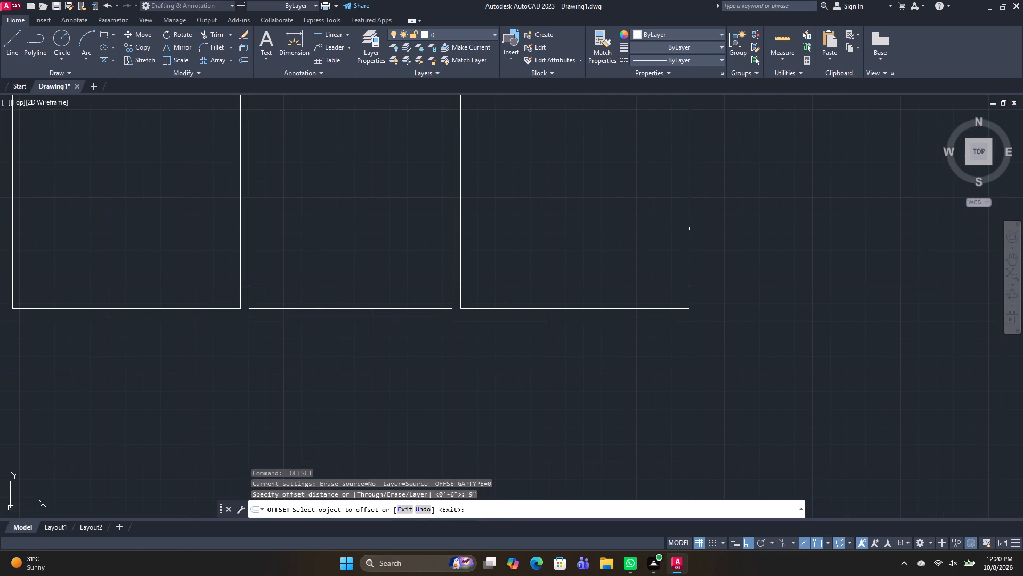
{"action": "left_click_drag", "start_coordinate": [688, 228], "coordinate": [694, 228]}
{"action": "left_click", "coordinate": [773, 233]}
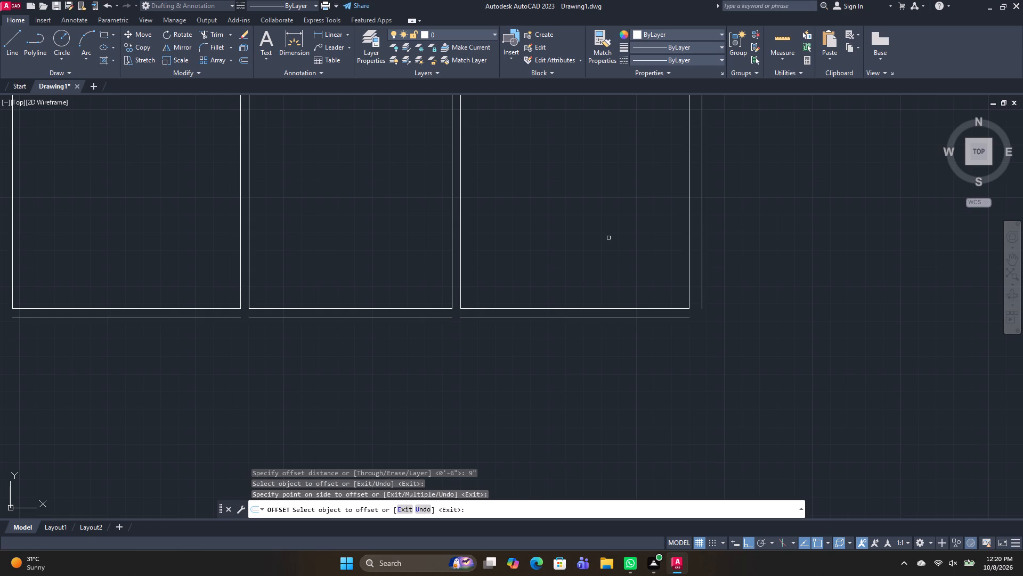
{"action": "middle_click_drag", "start_coordinate": [510, 236], "coordinate": [592, 271]}
{"action": "scroll", "coordinate": [581, 260], "scroll_direction": "down", "scroll_amount": 2}
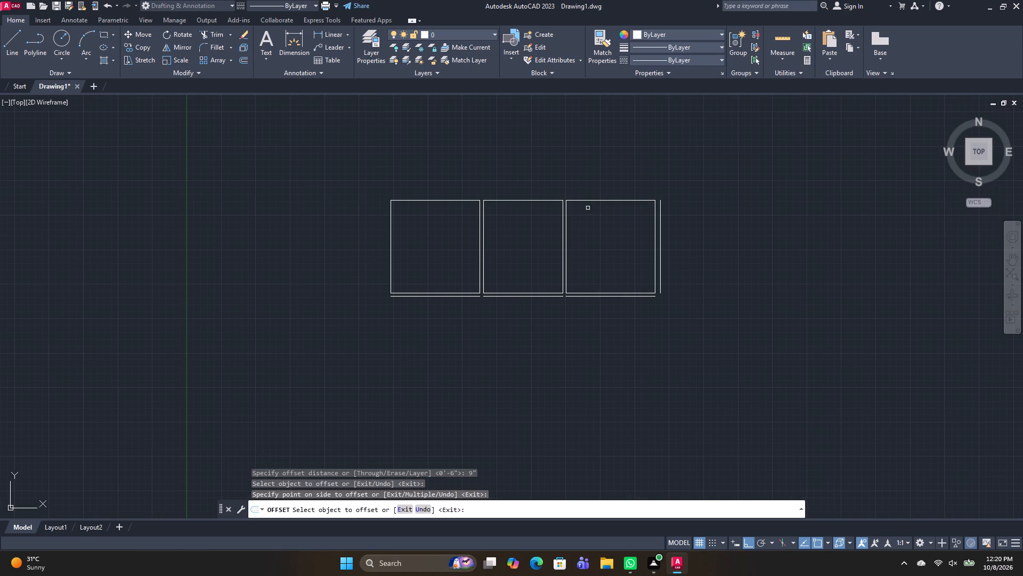
{"action": "left_click", "coordinate": [591, 200]}
{"action": "left_click", "coordinate": [592, 179]}
{"action": "left_click", "coordinate": [522, 201]}
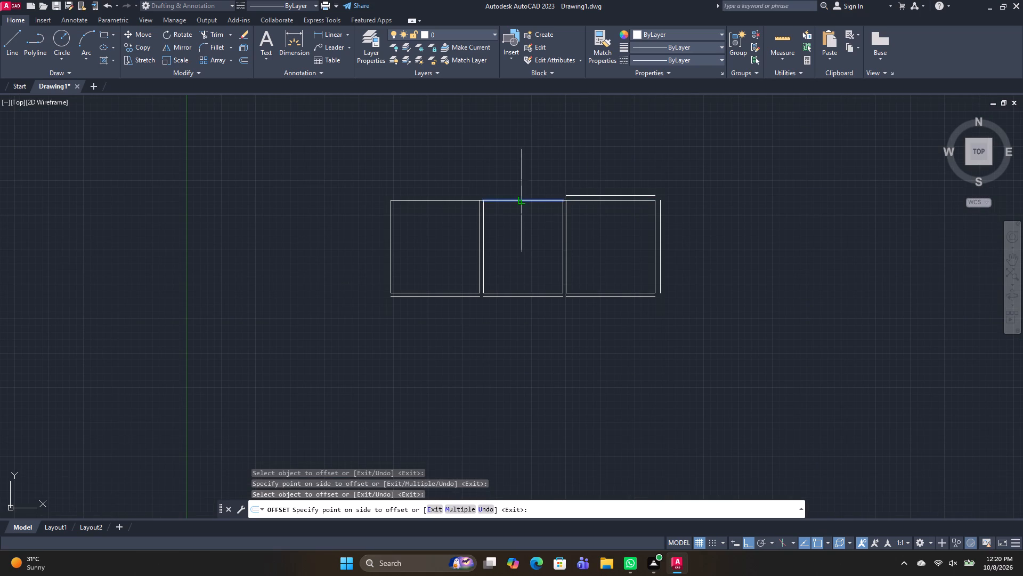
{"action": "left_click", "coordinate": [524, 170]}
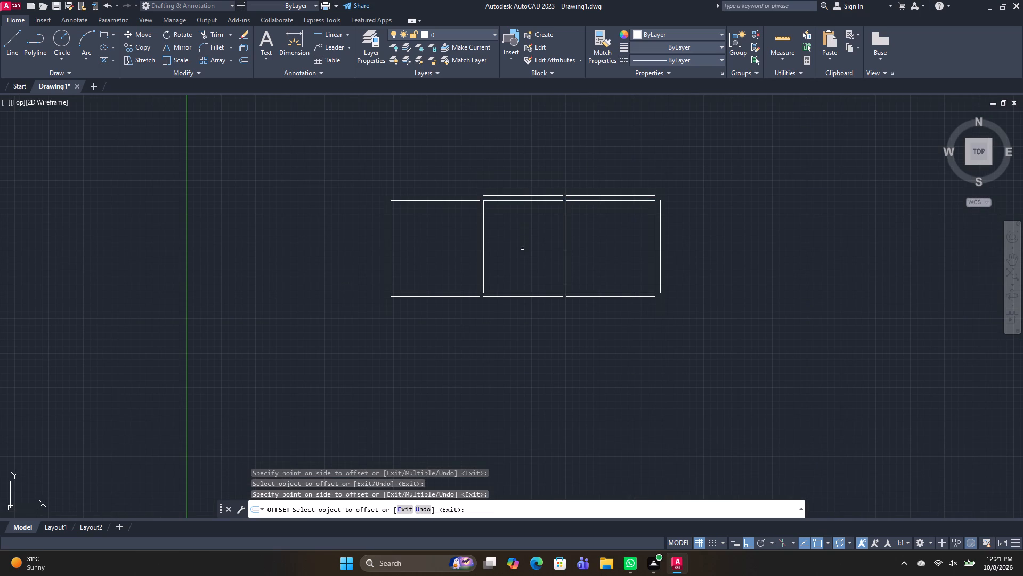
Offset the first room's top and left edges 9" outward.
{"action": "middle_click_drag", "start_coordinate": [429, 201], "coordinate": [561, 199]}
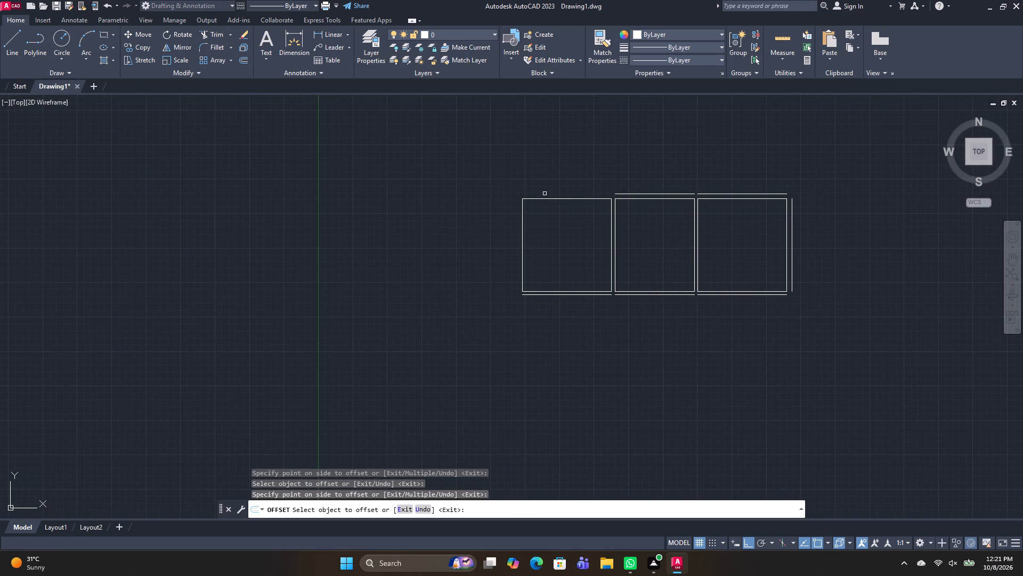
{"action": "left_click", "coordinate": [548, 199]}
{"action": "left_click", "coordinate": [543, 179]}
{"action": "left_click", "coordinate": [522, 236]}
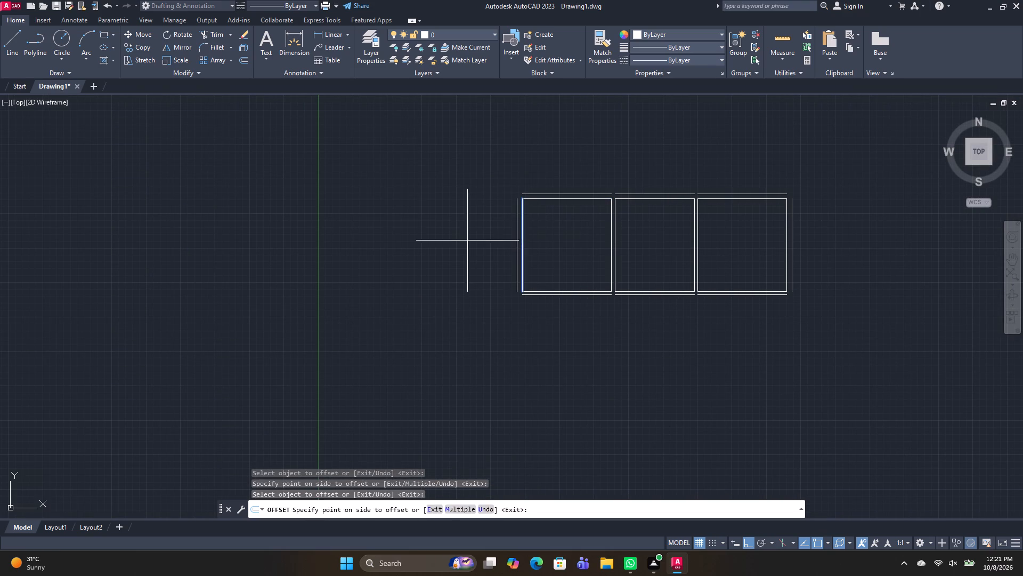
{"action": "left_click", "coordinate": [467, 241]}
{"action": "scroll", "coordinate": [581, 274], "scroll_direction": "up", "scroll_amount": 1}
{"action": "middle_click_drag", "start_coordinate": [583, 261], "coordinate": [565, 207]}
{"action": "key", "text": "space"}
Draw a small room below the first from its bottom offset line's left end: 5'6" down, 7' right, and back up to that line.
{"action": "type", "text": "L"}
{"action": "key", "text": "space"}
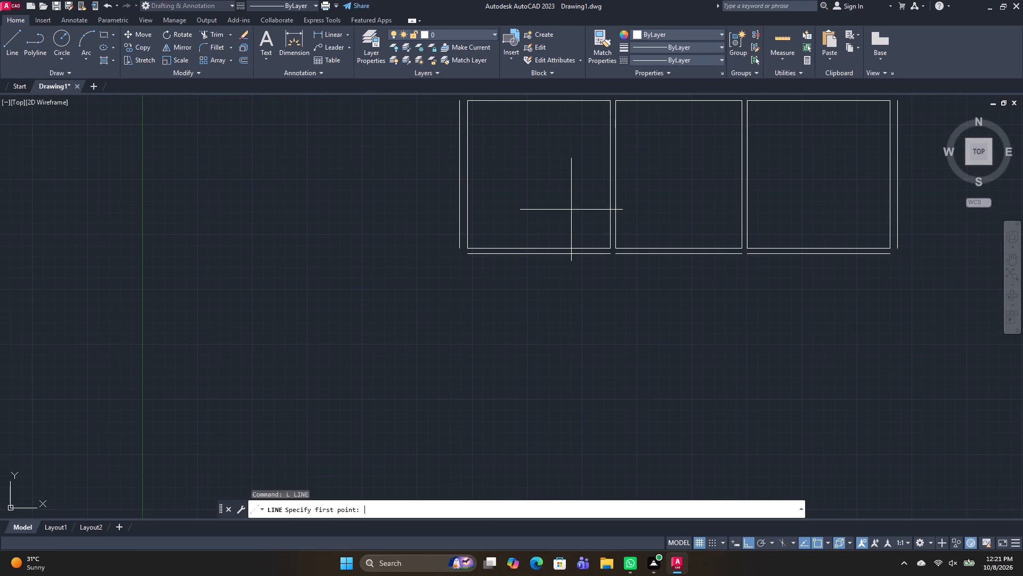
{"action": "middle_click_drag", "start_coordinate": [517, 287], "coordinate": [518, 287]}
{"action": "middle_click_drag", "start_coordinate": [518, 287], "coordinate": [506, 172]}
{"action": "left_click", "coordinate": [452, 139]}
{"action": "middle_click_drag", "start_coordinate": [461, 294], "coordinate": [461, 286]}
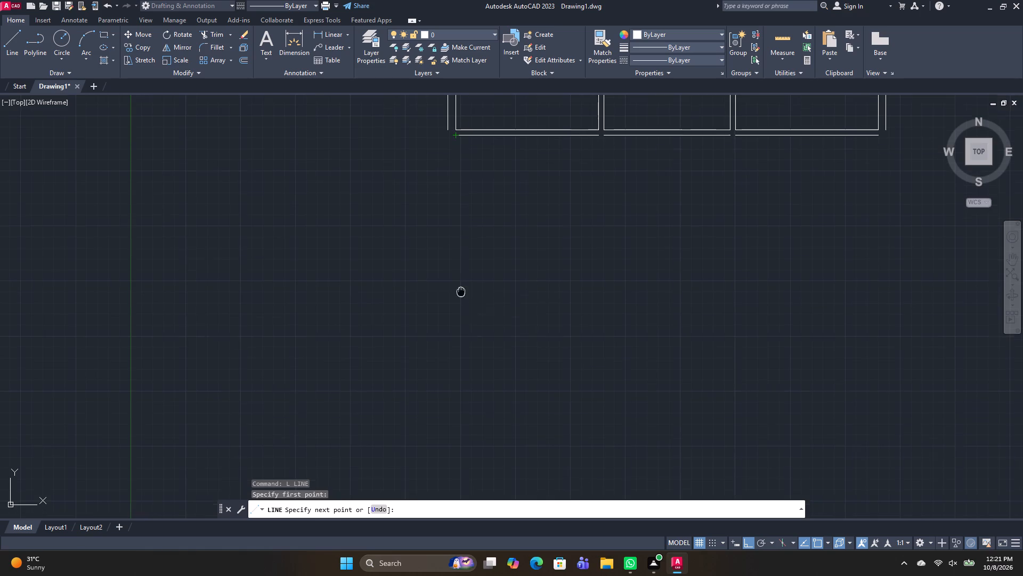
{"action": "middle_click_drag", "start_coordinate": [461, 286], "coordinate": [461, 250]}
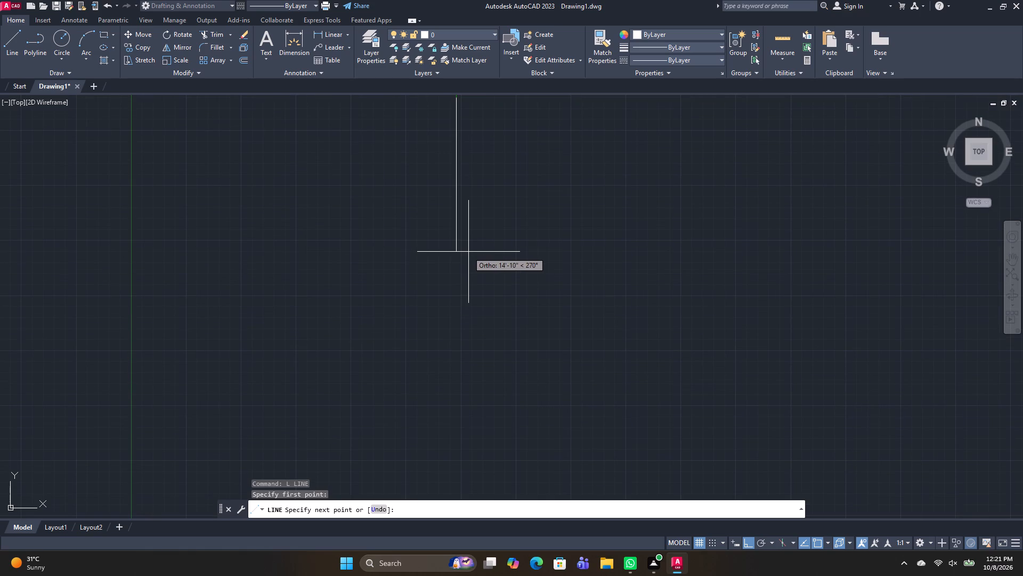
{"action": "type", "text": "7'"}
{"action": "key", "text": "BackSpace"}
{"action": "key", "text": "BackSpace"}
{"action": "type", "text": "5'6\""}
{"action": "key", "text": "Return"}
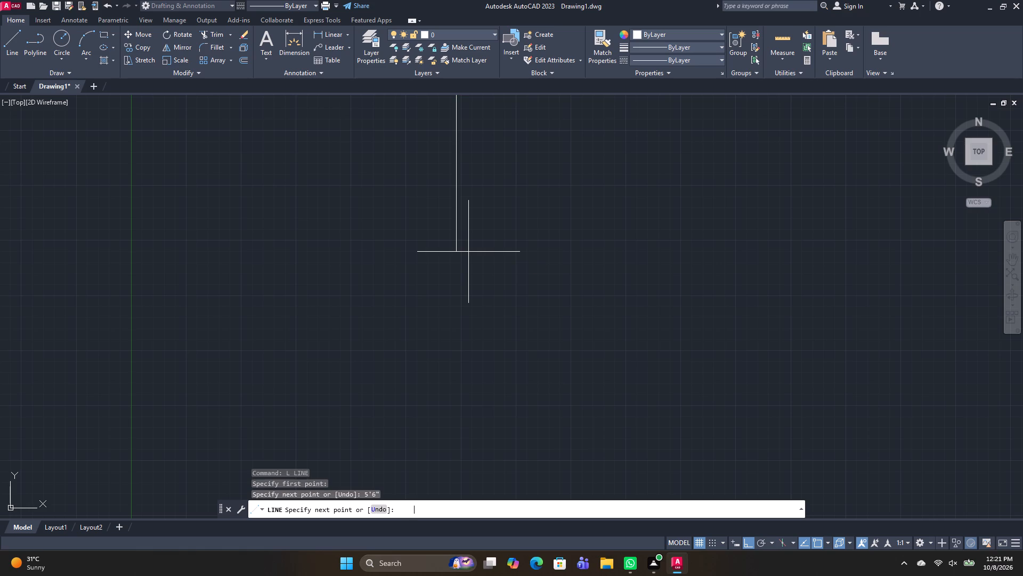
{"action": "type", "text": "7'"}
{"action": "key", "text": "Return"}
{"action": "middle_click_drag", "start_coordinate": [752, 236], "coordinate": [719, 334]}
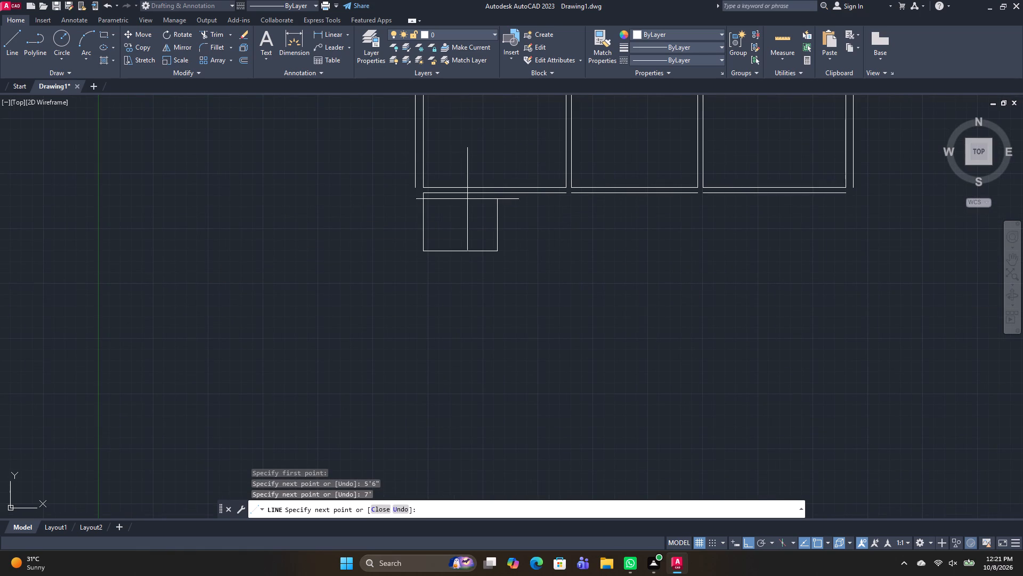
{"action": "left_click", "coordinate": [499, 195]}
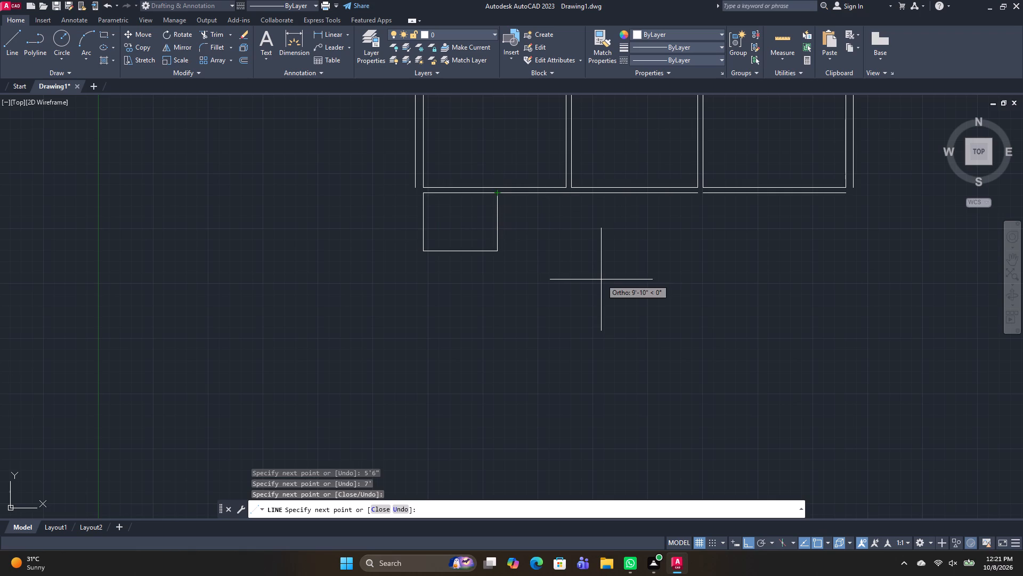
{"action": "key", "text": "space"}
Offset the small room's bottom and right edges 6" outward.
{"action": "type", "text": "O"}
{"action": "key", "text": "space"}
{"action": "key", "text": "6"}
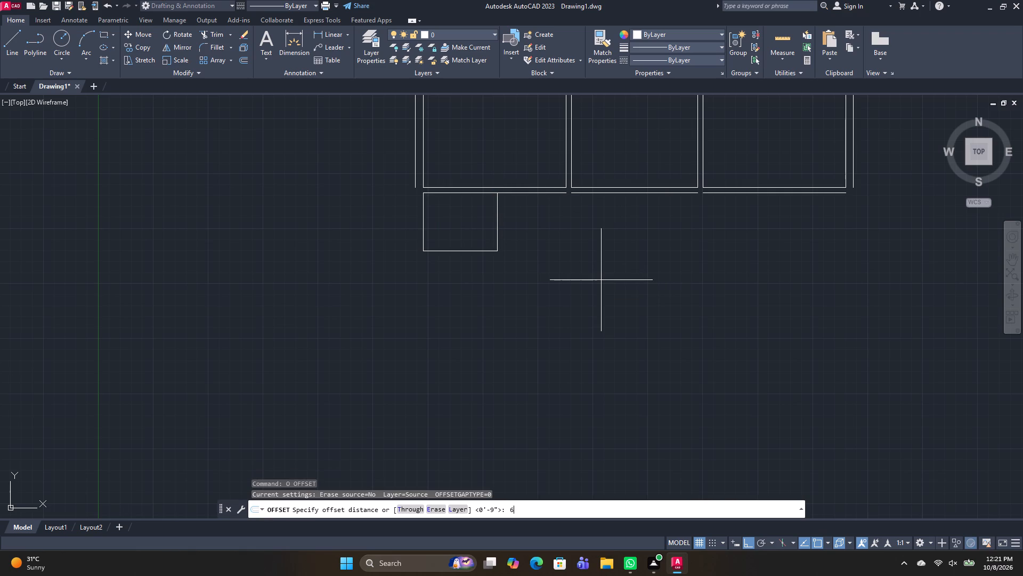
{"action": "key", "text": "shift+quotedbl"}
{"action": "key", "text": "Return"}
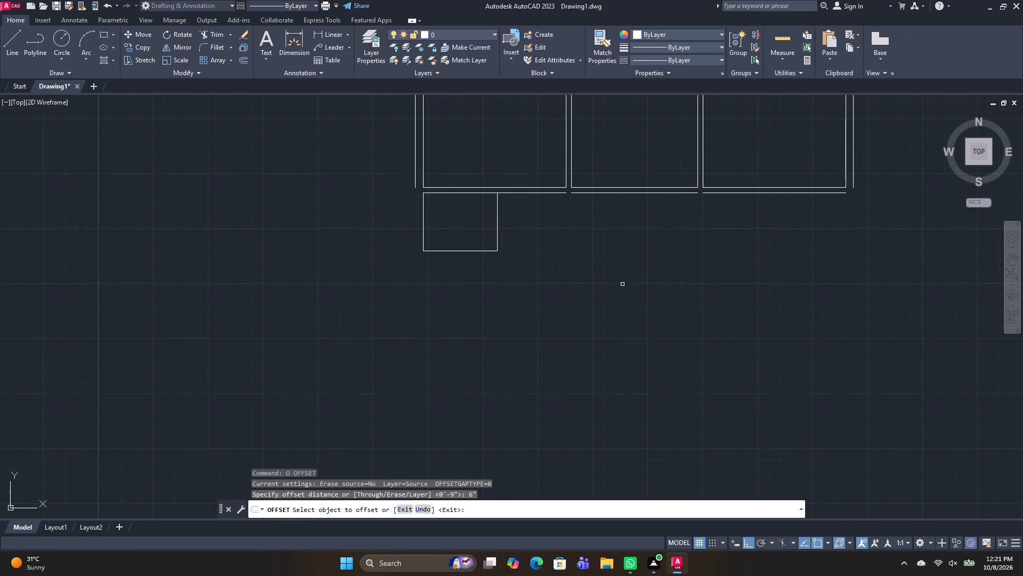
{"action": "left_click_drag", "start_coordinate": [429, 252], "coordinate": [429, 258]}
{"action": "left_click", "coordinate": [445, 300]}
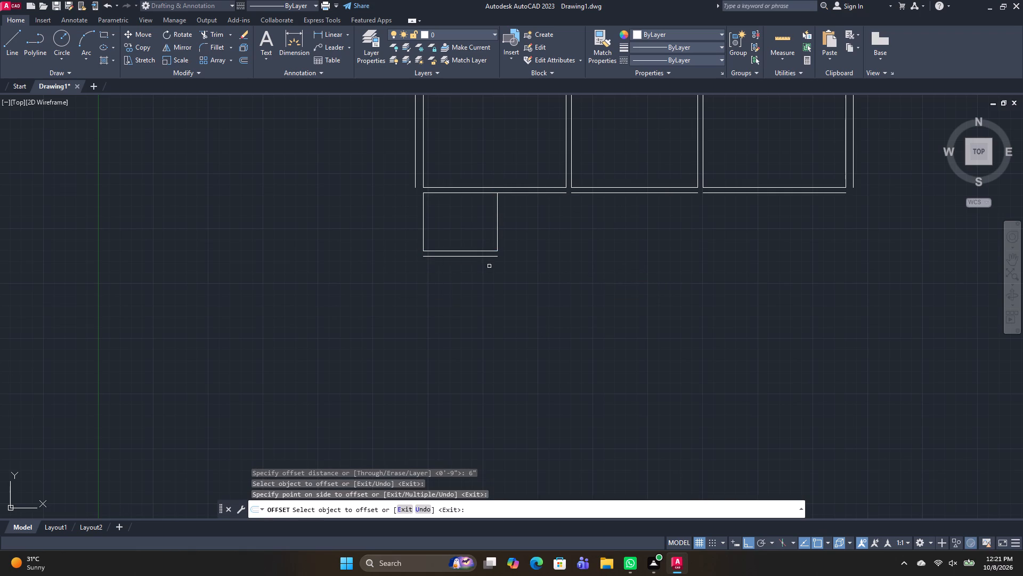
{"action": "left_click", "coordinate": [497, 244]}
{"action": "left_click", "coordinate": [505, 246]}
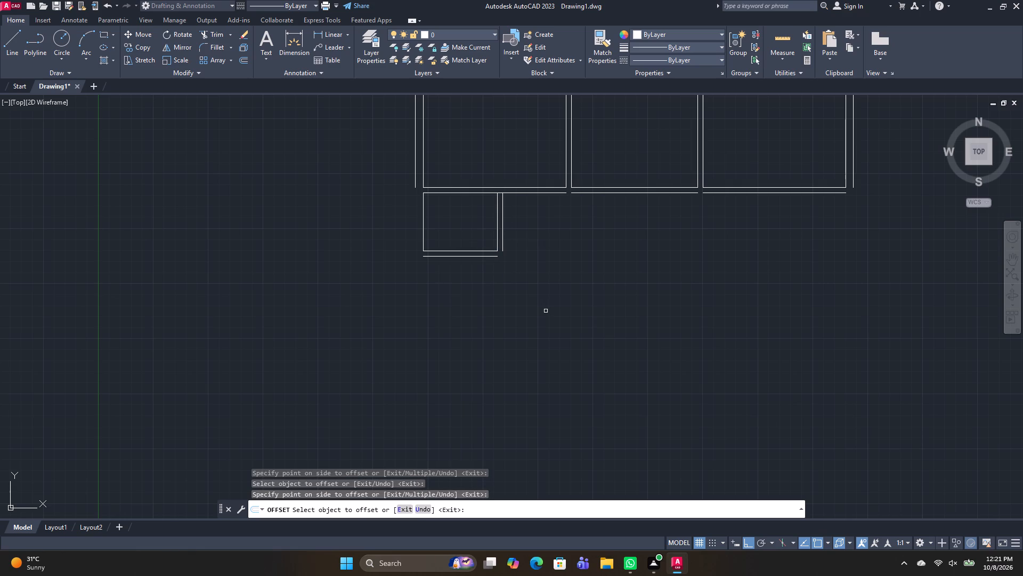
{"action": "key", "text": "space"}
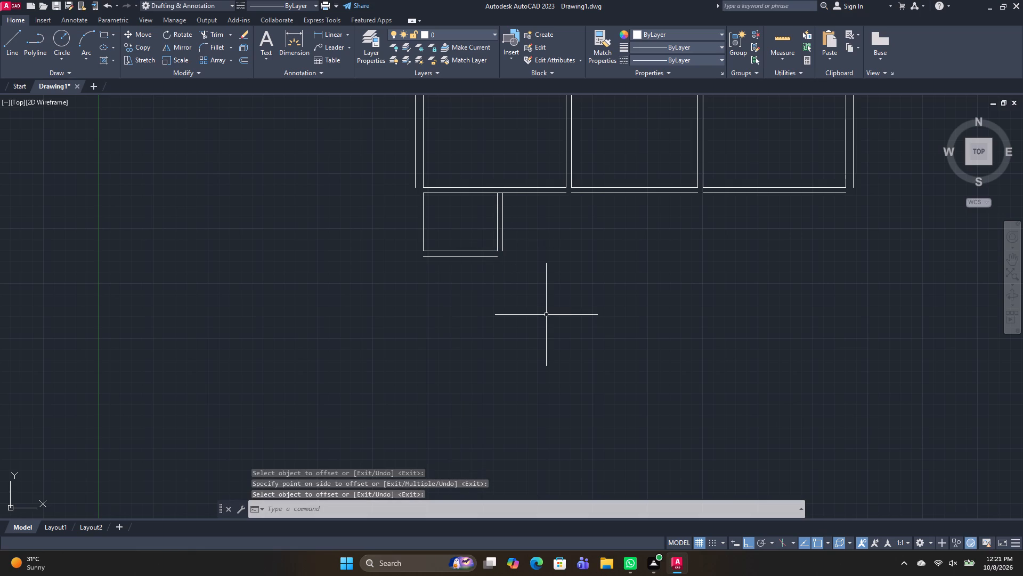
Draw lines from the left end of the small room's bottom offset line: 4' down and 7'6" right.
{"action": "key", "text": "l"}
{"action": "key", "text": "space"}
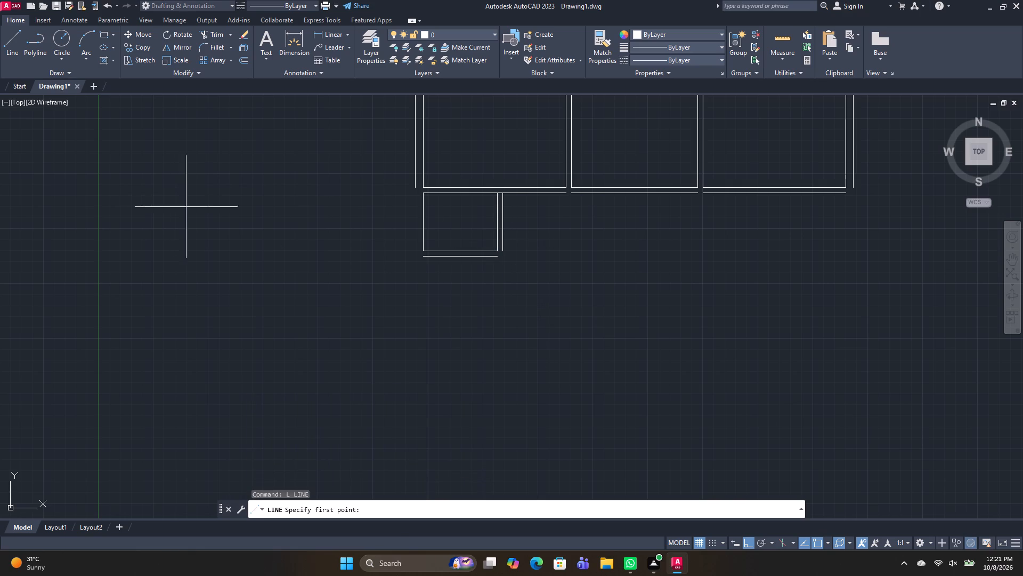
{"action": "left_click", "coordinate": [425, 258]}
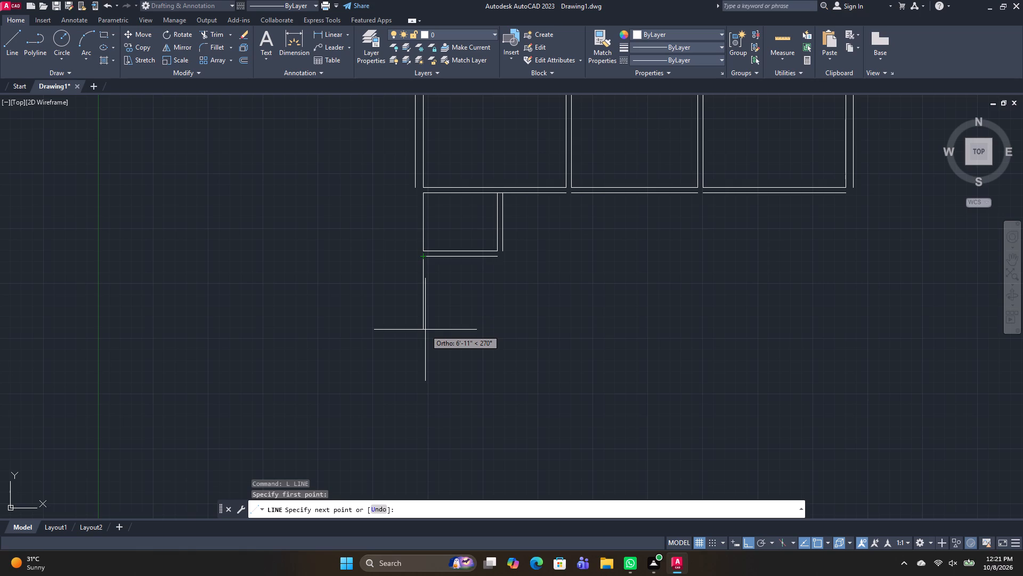
{"action": "type", "text": "4'"}
{"action": "key", "text": "Return"}
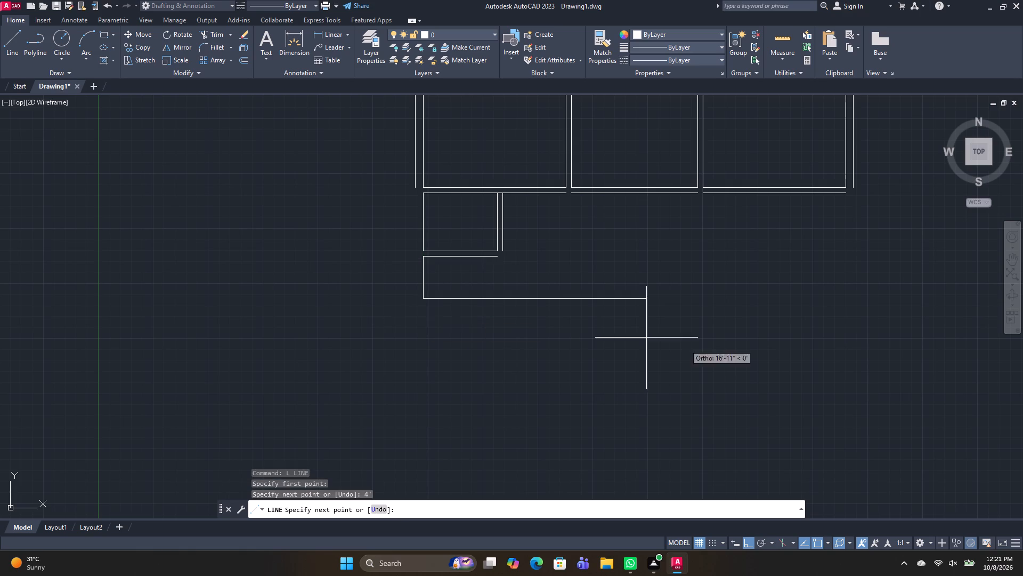
{"action": "type", "text": "7'6"}
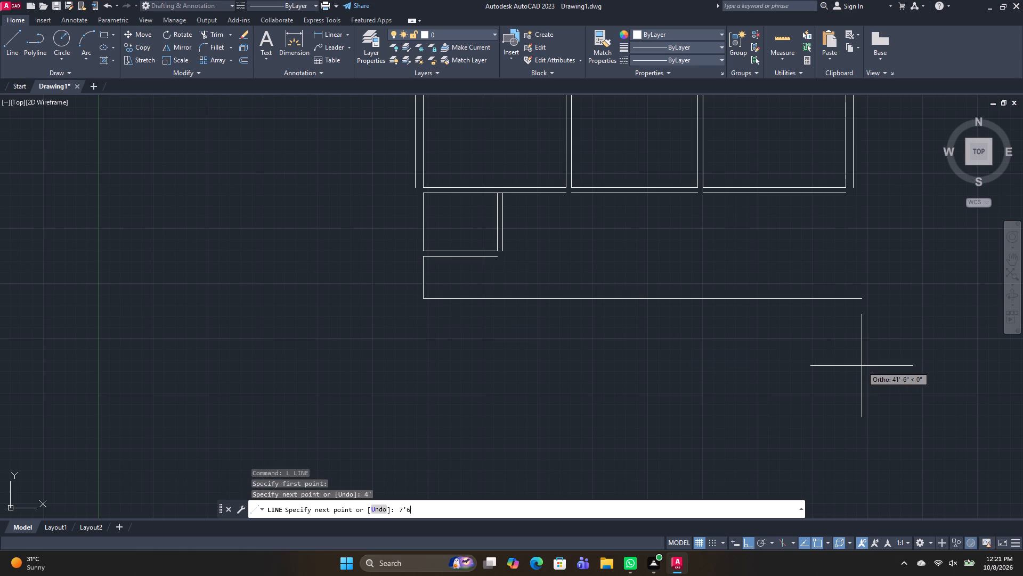
{"action": "key", "text": "shift+Return"}
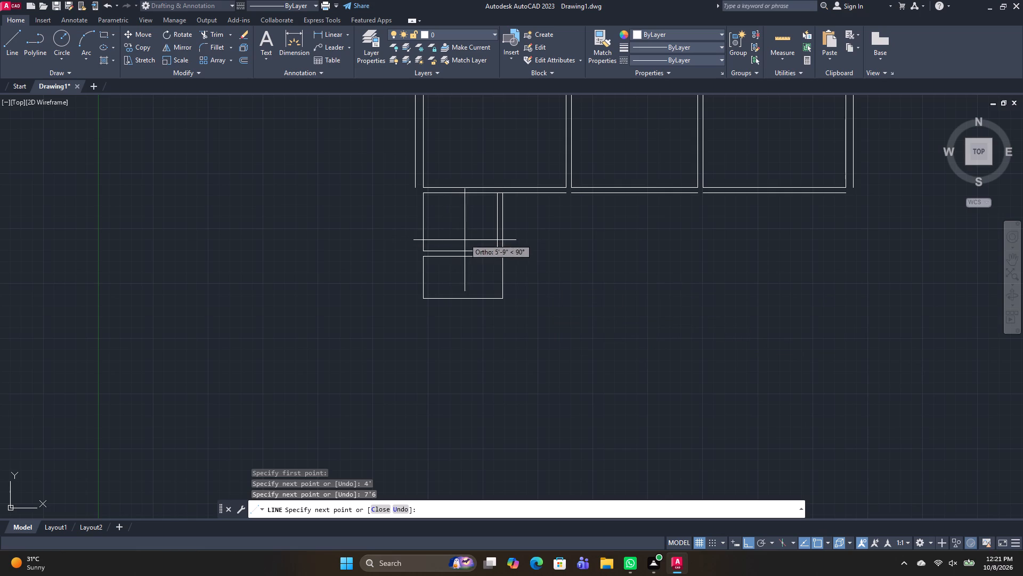
{"action": "scroll", "coordinate": [478, 270], "scroll_direction": "up", "scroll_amount": 2}
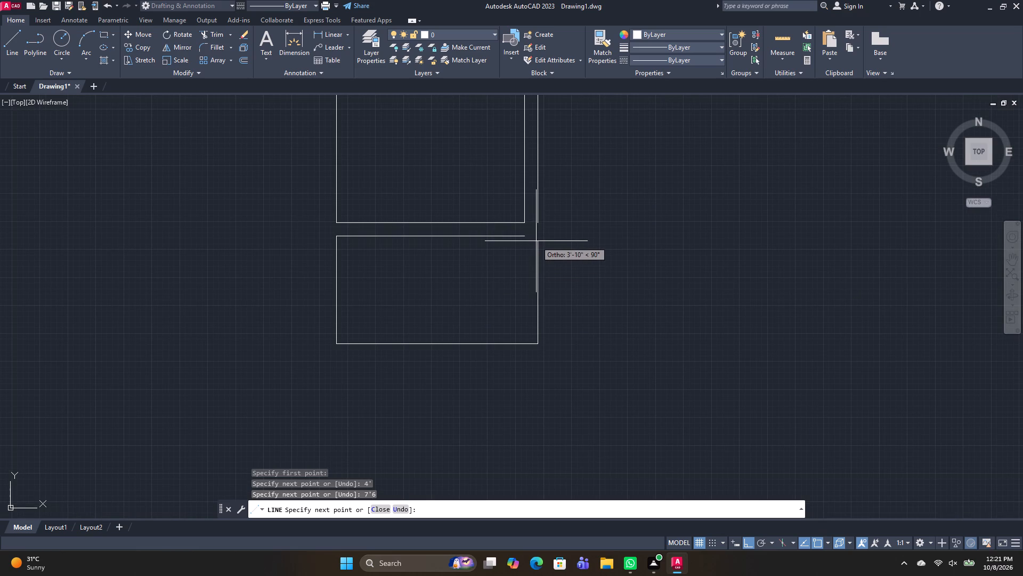
{"action": "key", "text": "space"}
Draw a vertical line from the 7'6" line's right end up to the lower end of the small room's right offset line.
{"action": "key", "text": "space"}
{"action": "scroll", "coordinate": [540, 241], "scroll_direction": "up", "scroll_amount": 1}
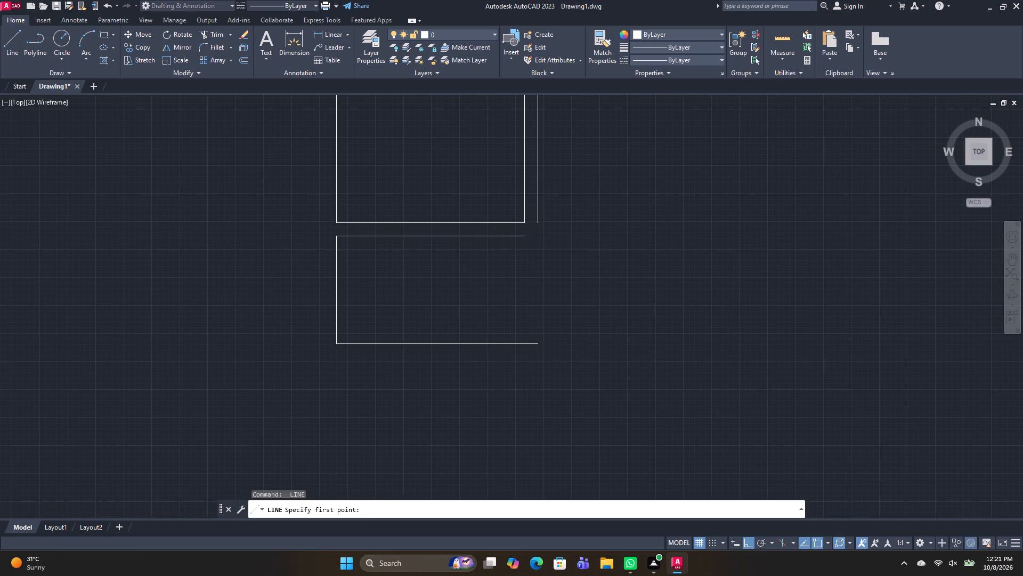
{"action": "left_click", "coordinate": [538, 408]}
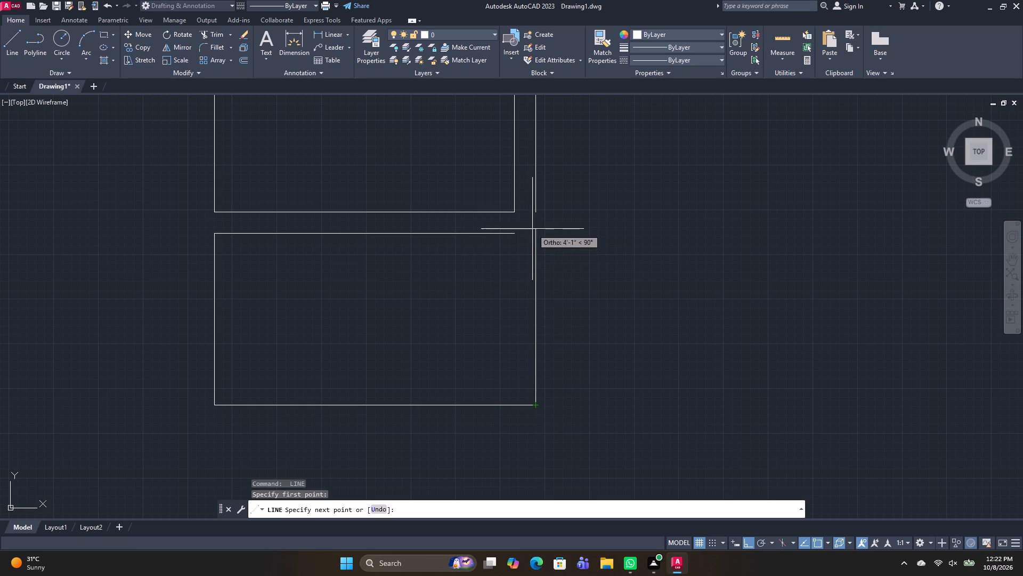
{"action": "left_click", "coordinate": [534, 214]}
{"action": "key", "text": "space"}
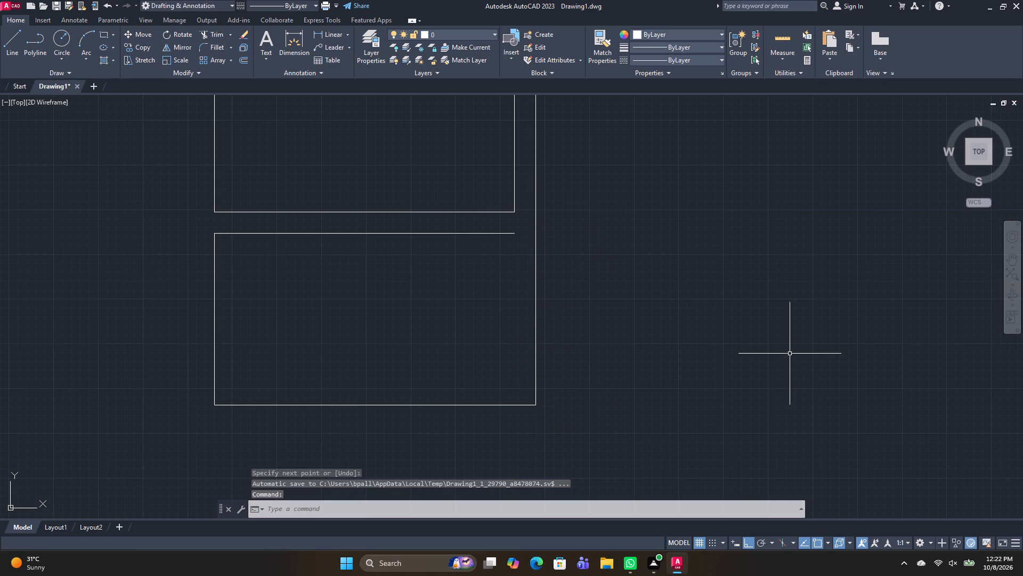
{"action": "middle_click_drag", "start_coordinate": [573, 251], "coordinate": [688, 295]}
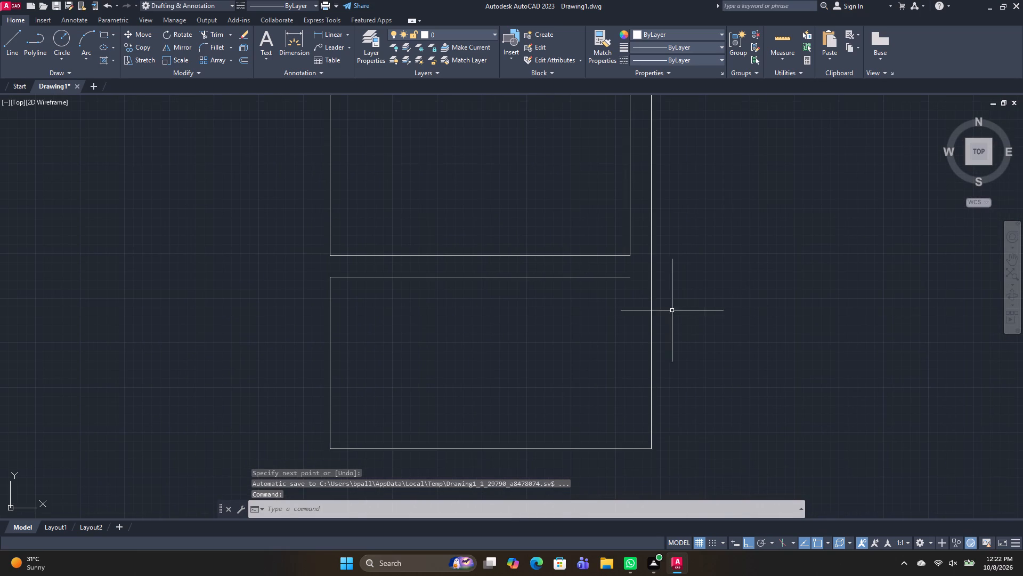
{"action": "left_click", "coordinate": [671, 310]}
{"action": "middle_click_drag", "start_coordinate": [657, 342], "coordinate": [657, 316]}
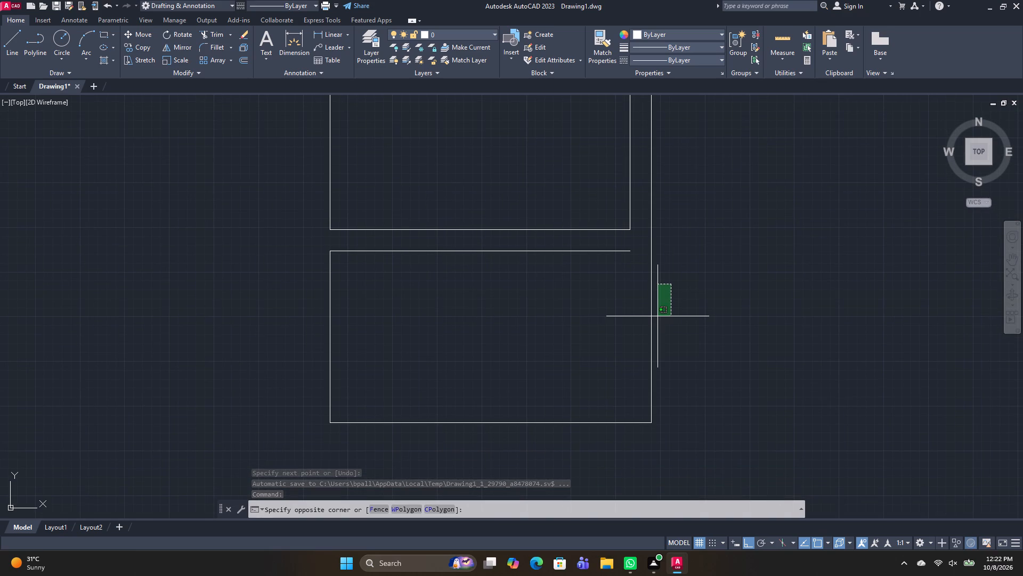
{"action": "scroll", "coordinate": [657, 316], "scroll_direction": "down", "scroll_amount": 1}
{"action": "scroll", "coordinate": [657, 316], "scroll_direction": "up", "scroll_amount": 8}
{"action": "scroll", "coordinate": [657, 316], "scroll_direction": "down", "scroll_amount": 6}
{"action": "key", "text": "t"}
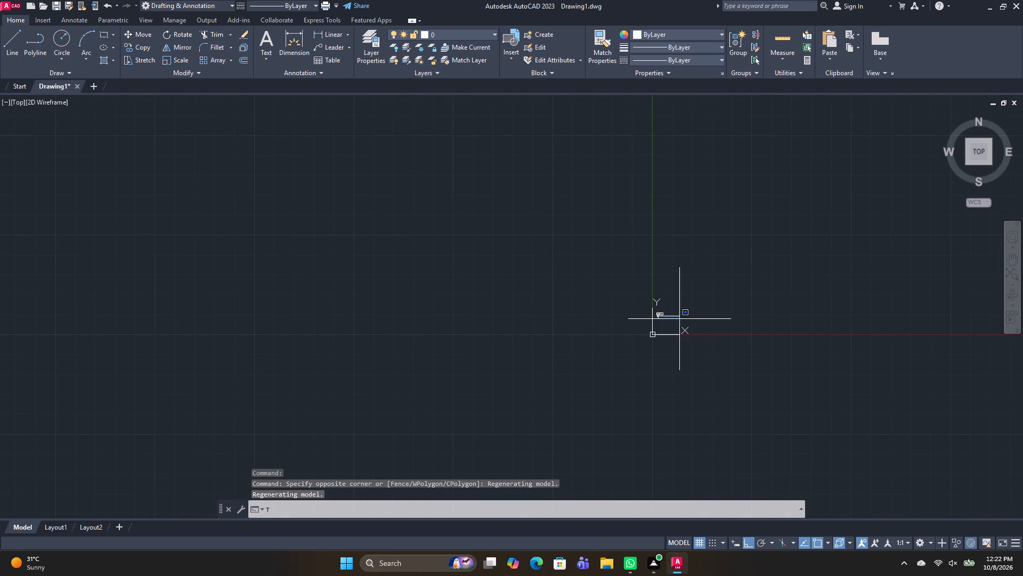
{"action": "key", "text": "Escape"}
Extend the upper small room's right inner line down to the lower room's bottom edge, then trim its piece across the wall gap between them.
{"action": "scroll", "coordinate": [632, 306], "scroll_direction": "up", "scroll_amount": 1}
{"action": "scroll", "coordinate": [711, 319], "scroll_direction": "up", "scroll_amount": 6}
{"action": "middle_click_drag", "start_coordinate": [431, 338], "coordinate": [400, 275]}
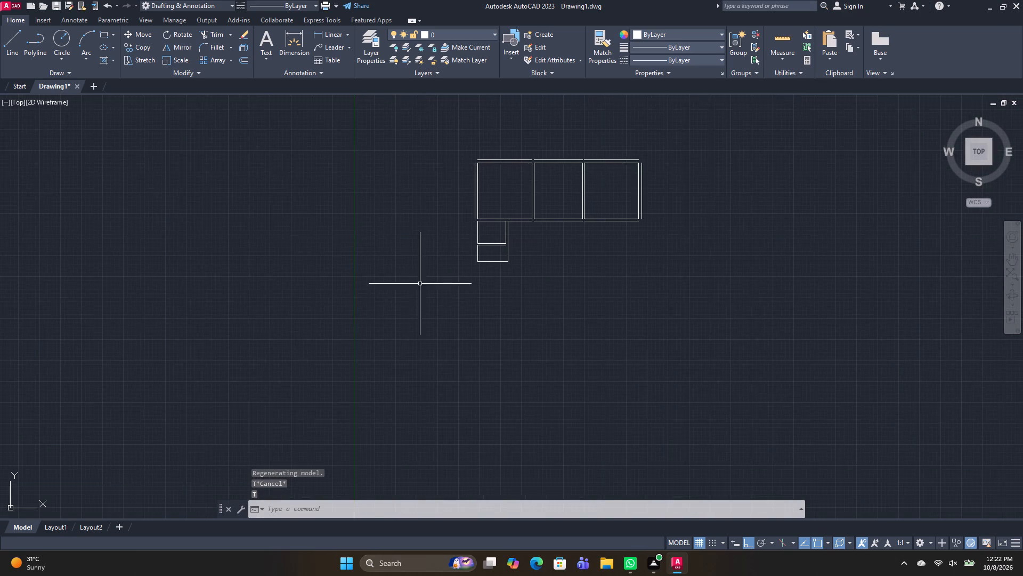
{"action": "scroll", "coordinate": [512, 287], "scroll_direction": "up", "scroll_amount": 2}
{"action": "type", "text": "TR"}
{"action": "key", "text": "space"}
{"action": "scroll", "coordinate": [508, 244], "scroll_direction": "up", "scroll_amount": 3}
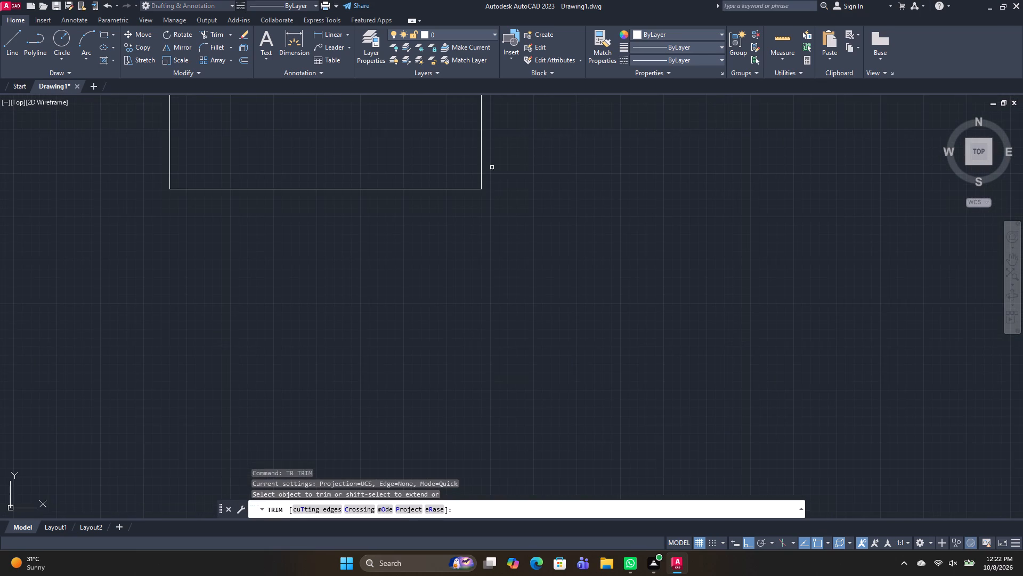
{"action": "middle_click_drag", "start_coordinate": [509, 201], "coordinate": [594, 381]}
{"action": "left_click", "coordinate": [546, 176], "text": "shift"}
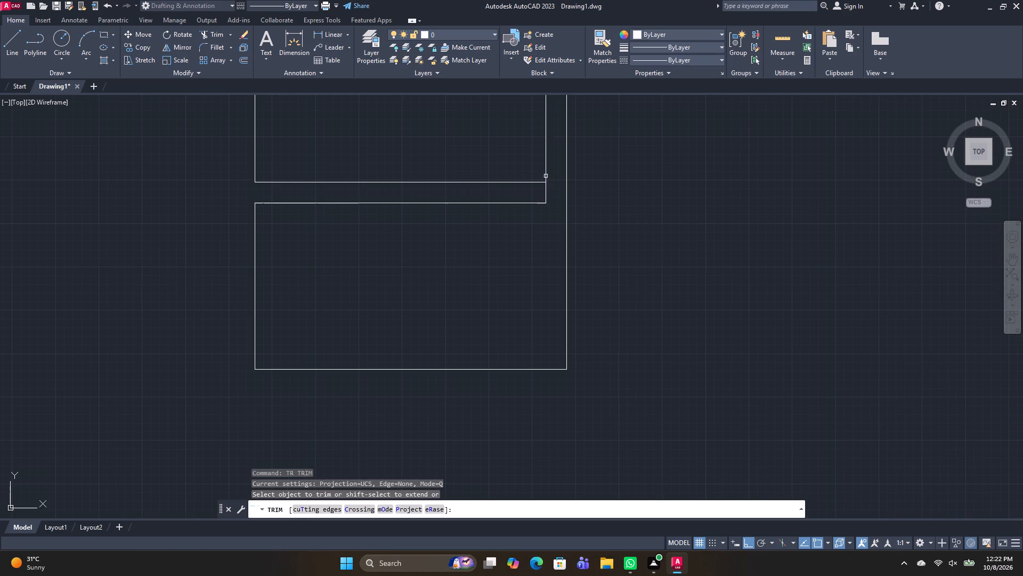
{"action": "left_click", "coordinate": [547, 194], "text": "shift"}
{"action": "left_click_drag", "start_coordinate": [542, 194], "coordinate": [554, 195]}
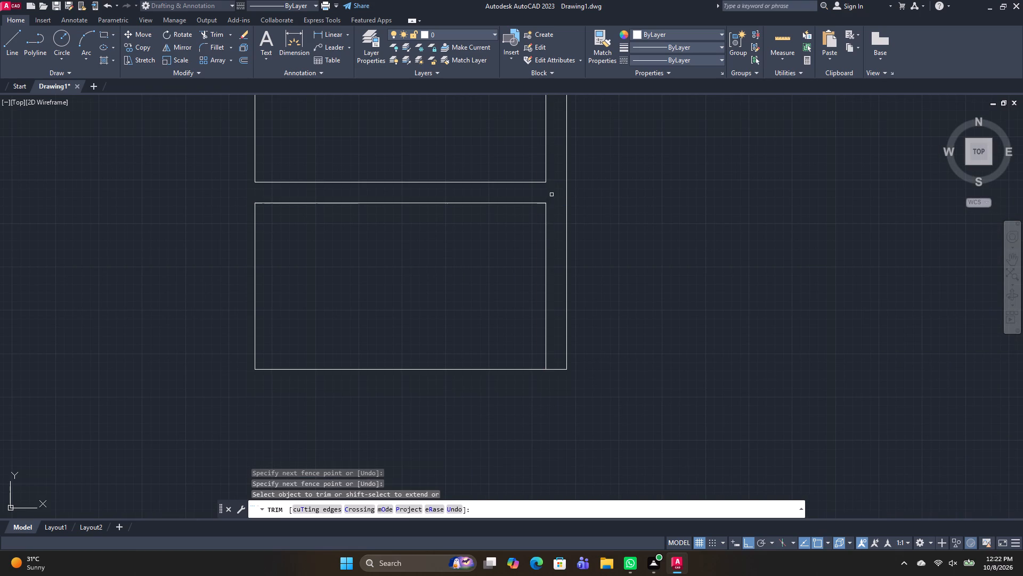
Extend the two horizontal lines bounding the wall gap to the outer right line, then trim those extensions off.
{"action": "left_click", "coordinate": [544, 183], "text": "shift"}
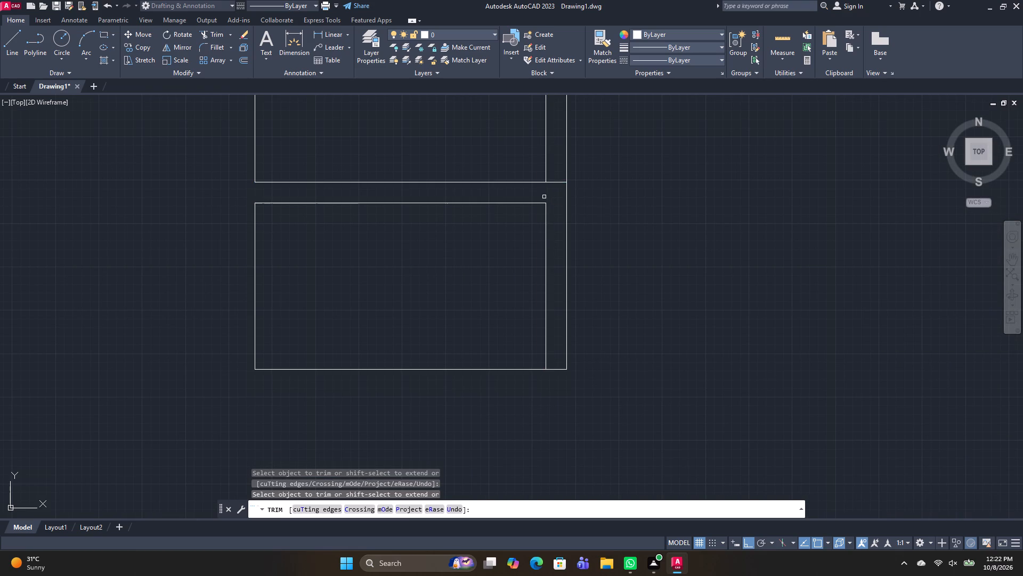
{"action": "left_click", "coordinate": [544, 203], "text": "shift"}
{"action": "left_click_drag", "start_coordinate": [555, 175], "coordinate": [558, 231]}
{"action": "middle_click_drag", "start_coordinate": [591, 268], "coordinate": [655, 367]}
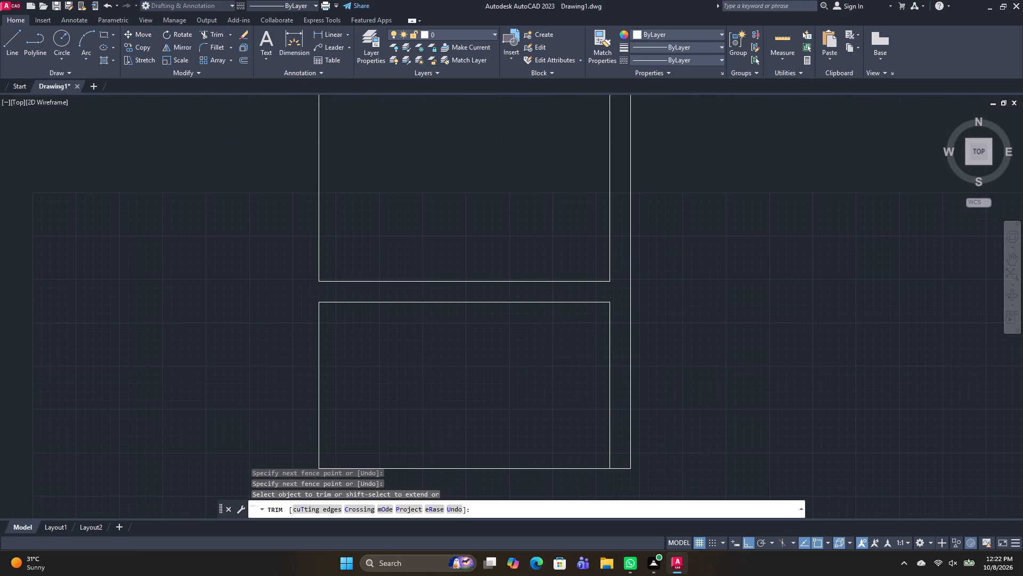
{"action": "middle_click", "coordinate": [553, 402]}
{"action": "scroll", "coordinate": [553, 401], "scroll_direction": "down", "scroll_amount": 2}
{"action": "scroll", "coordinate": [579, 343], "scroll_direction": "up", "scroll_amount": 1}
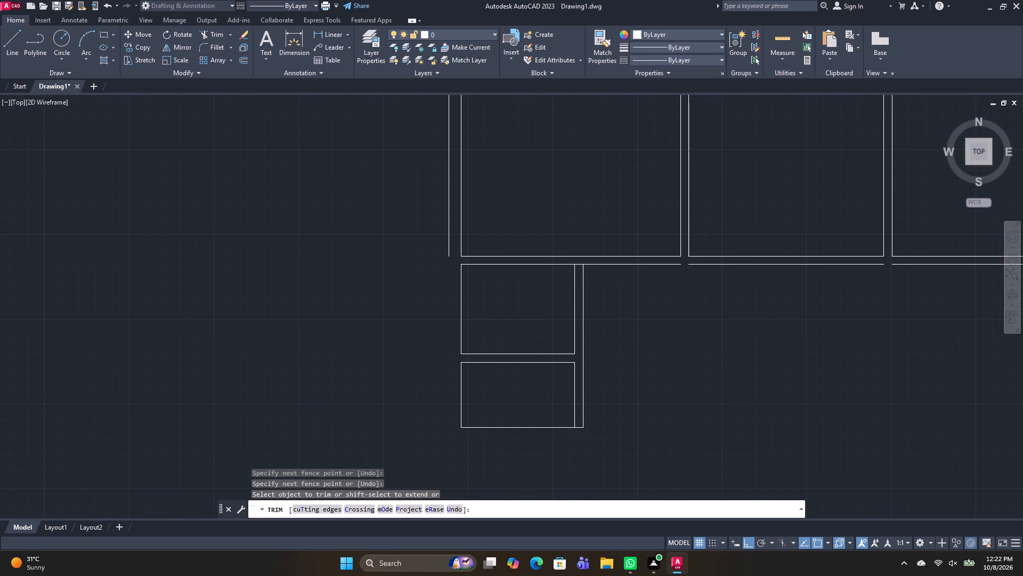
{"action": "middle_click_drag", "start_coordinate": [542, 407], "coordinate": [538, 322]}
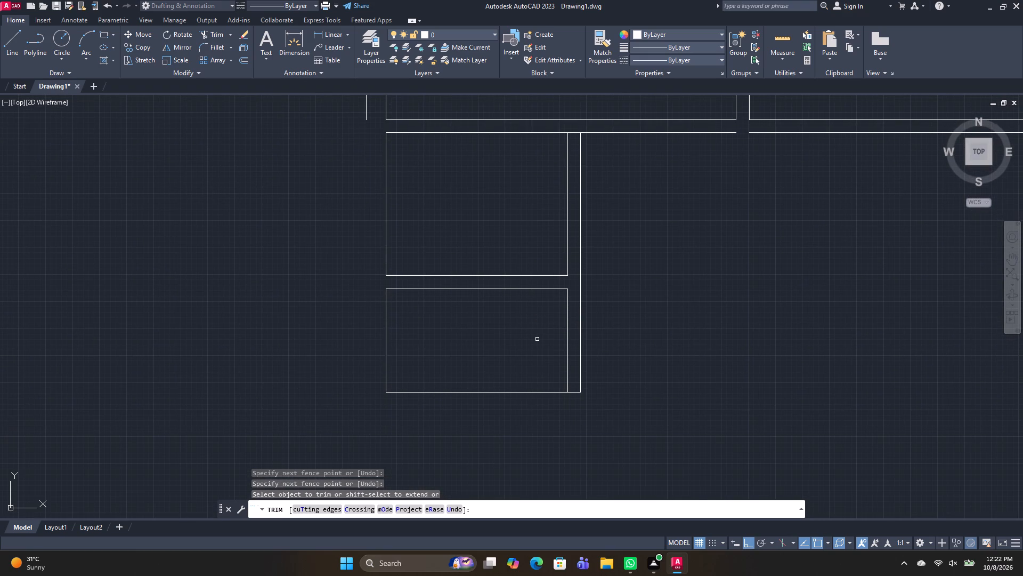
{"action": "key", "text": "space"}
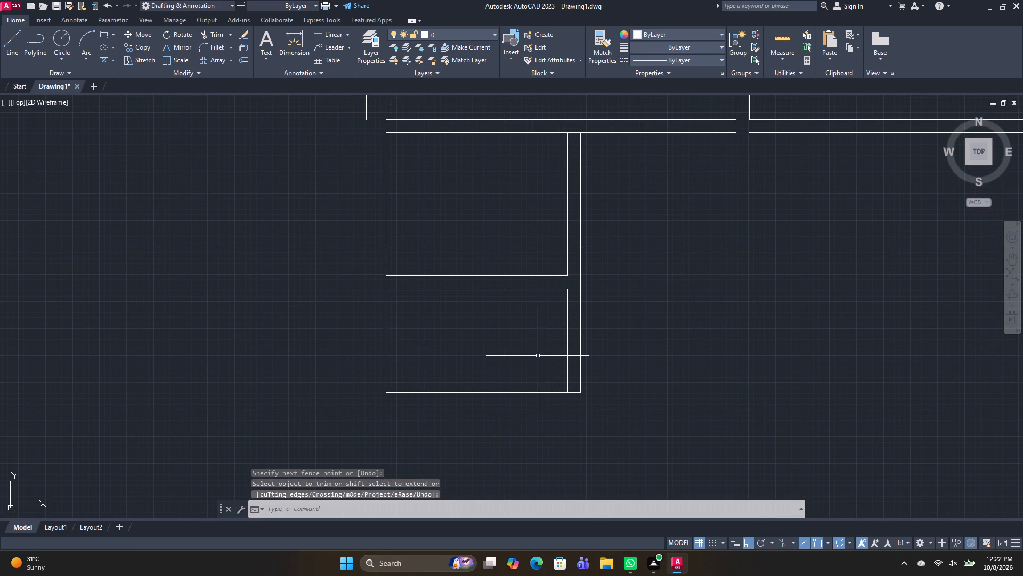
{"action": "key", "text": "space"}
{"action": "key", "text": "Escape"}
Offset the bottom edge of the second small room 6" downward.
{"action": "type", "text": "O"}
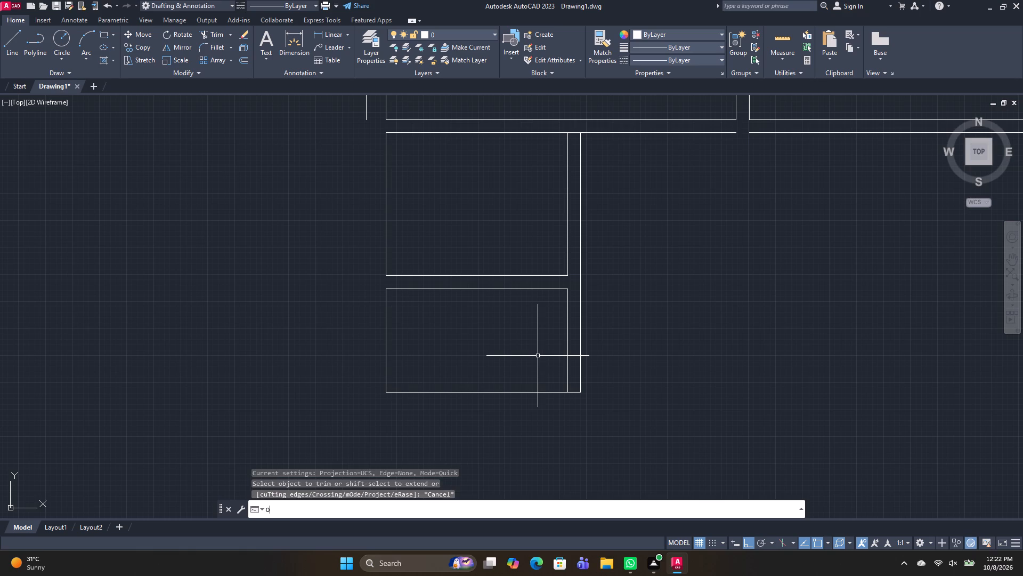
{"action": "key", "text": "space"}
{"action": "type", "text": "6\""}
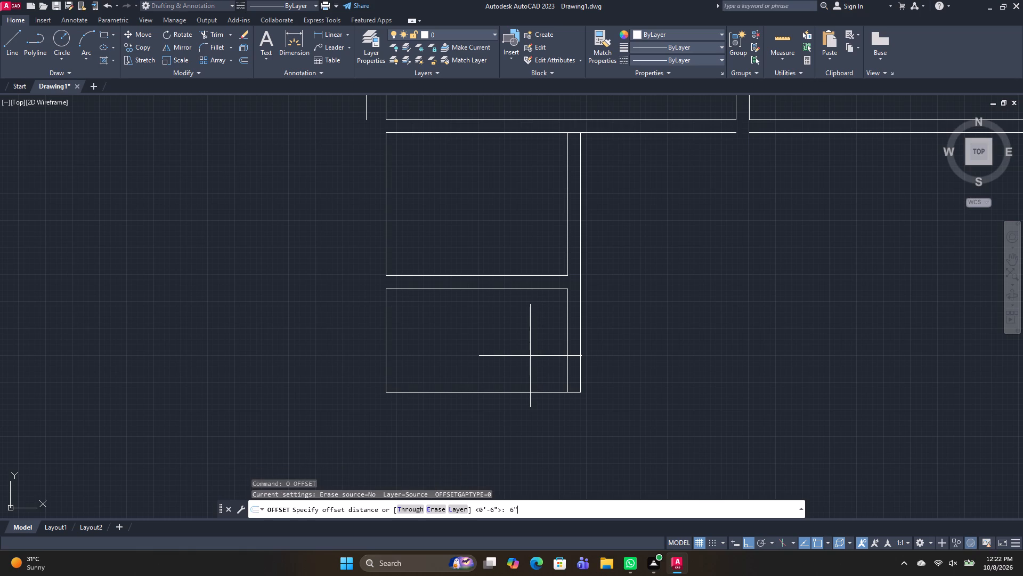
{"action": "key", "text": "Return"}
{"action": "left_click", "coordinate": [520, 394]}
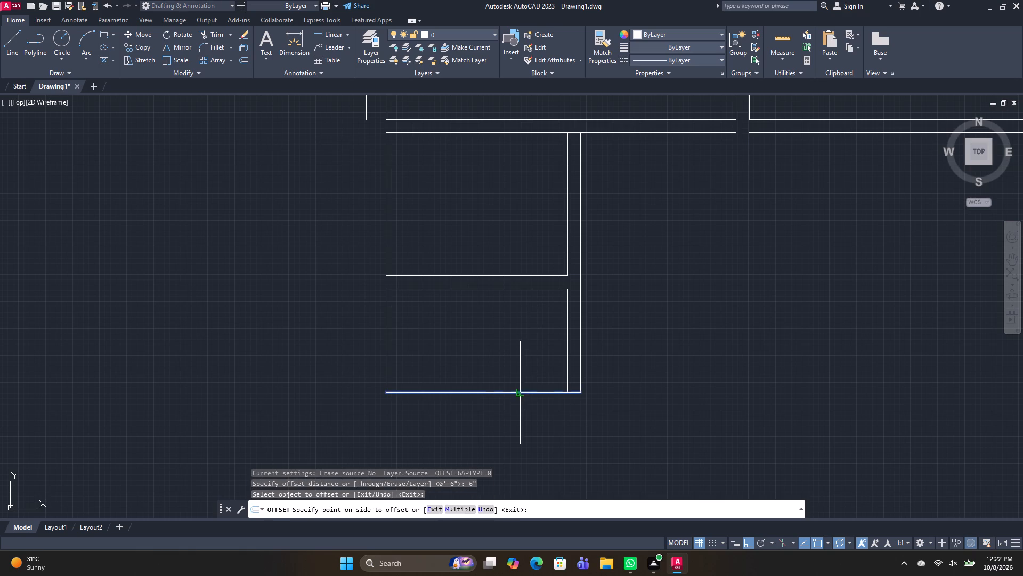
{"action": "left_click", "coordinate": [522, 430]}
{"action": "middle_click_drag", "start_coordinate": [580, 423], "coordinate": [584, 333]}
{"action": "key", "text": "space"}
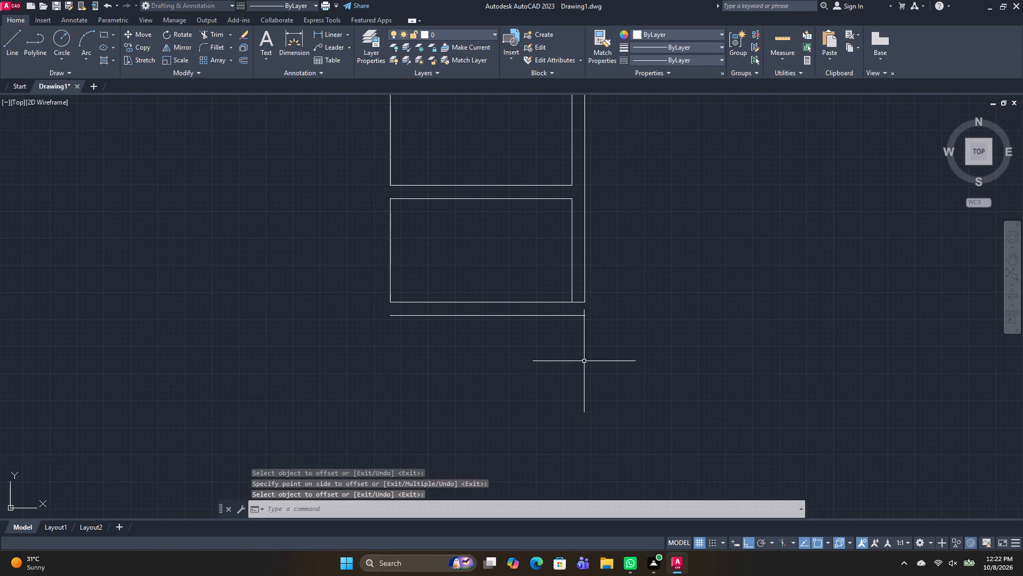
Draw a third small room from the new offset line's left end: 4' down, 7'6" right, and back up to that line's right end.
{"action": "type", "text": "L"}
{"action": "key", "text": "space"}
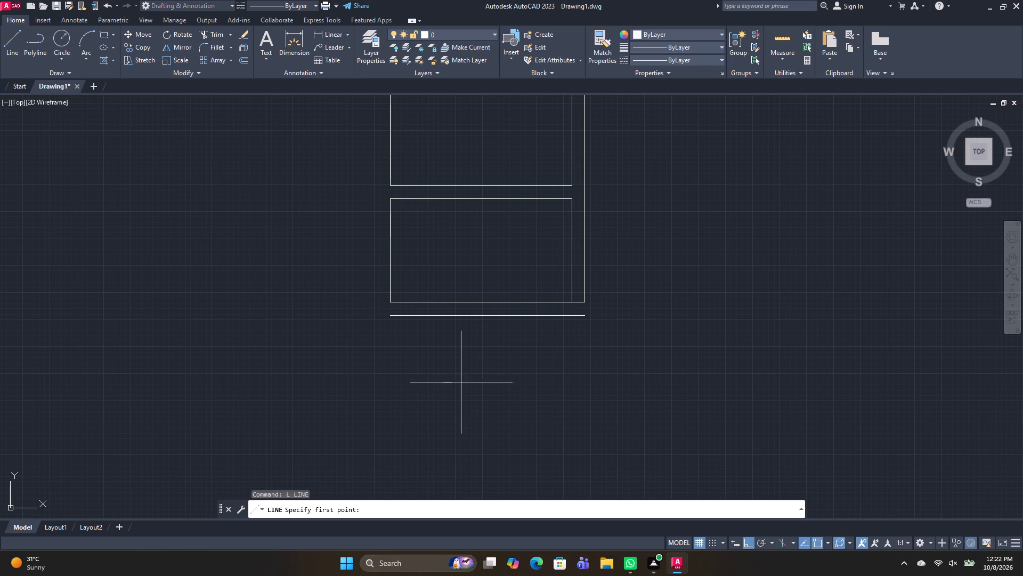
{"action": "scroll", "coordinate": [460, 381], "scroll_direction": "down", "scroll_amount": 1}
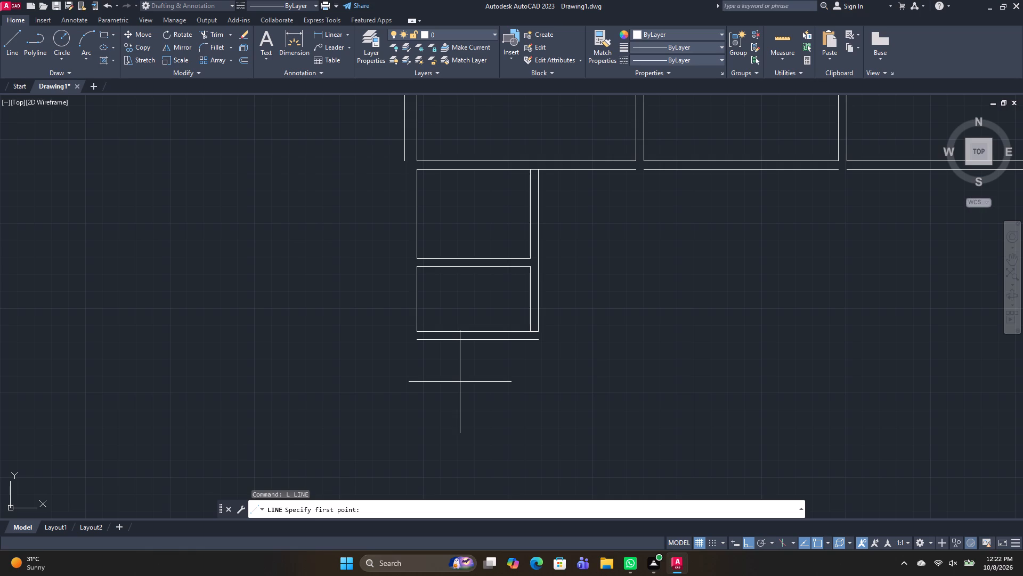
{"action": "left_click", "coordinate": [416, 340]}
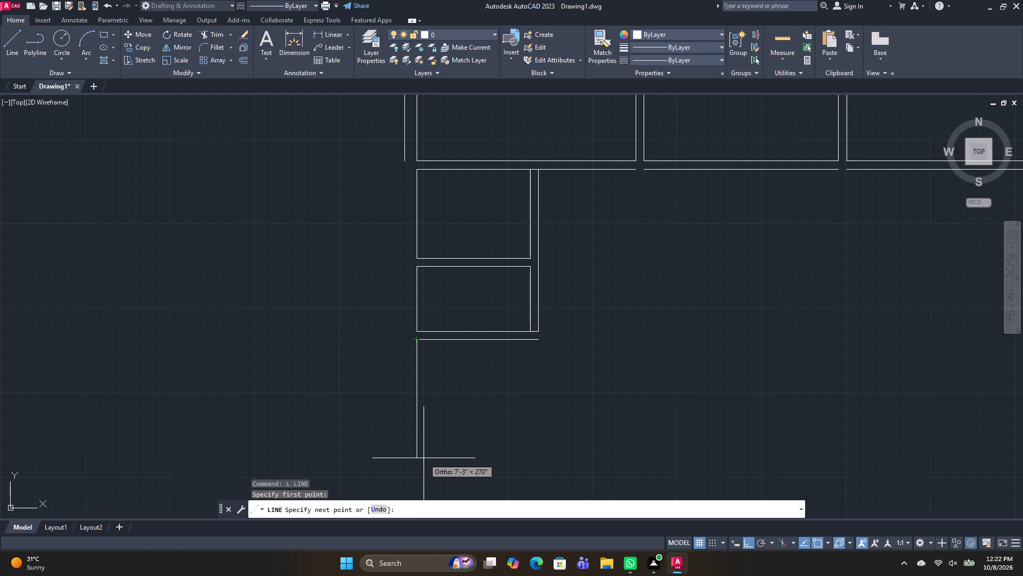
{"action": "type", "text": "7'6\""}
{"action": "key", "text": "Return"}
{"action": "middle_click_drag", "start_coordinate": [499, 422], "coordinate": [503, 383]}
{"action": "key", "text": "ctrl+z"}
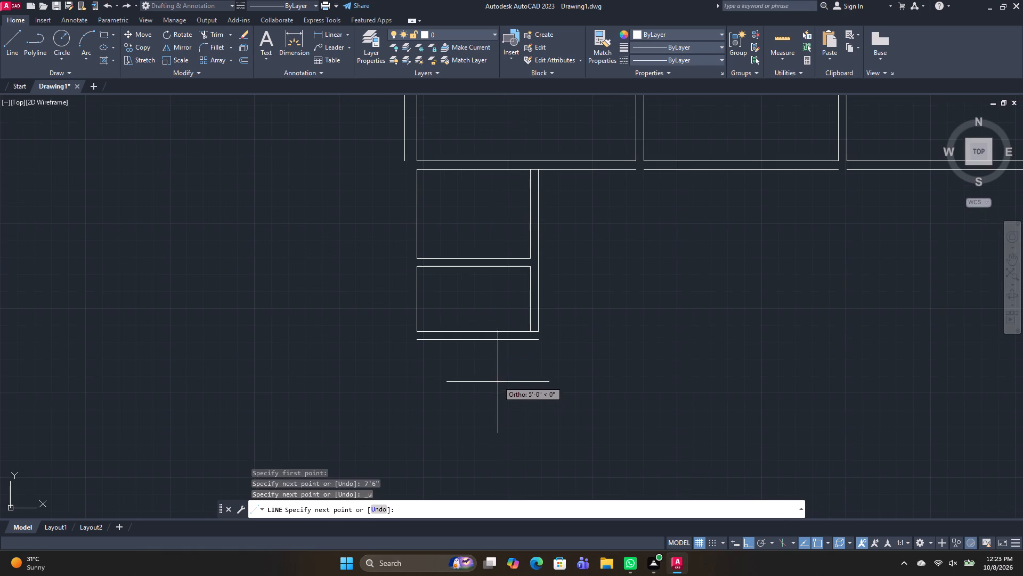
{"action": "type", "text": "4'"}
{"action": "key", "text": "Return"}
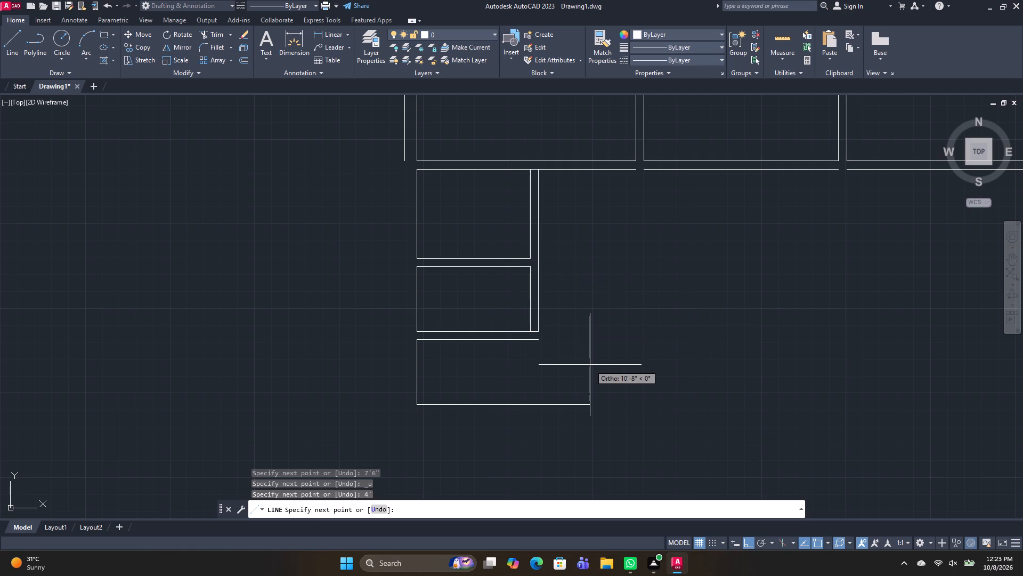
{"action": "type", "text": "7'6\""}
{"action": "key", "text": "Return"}
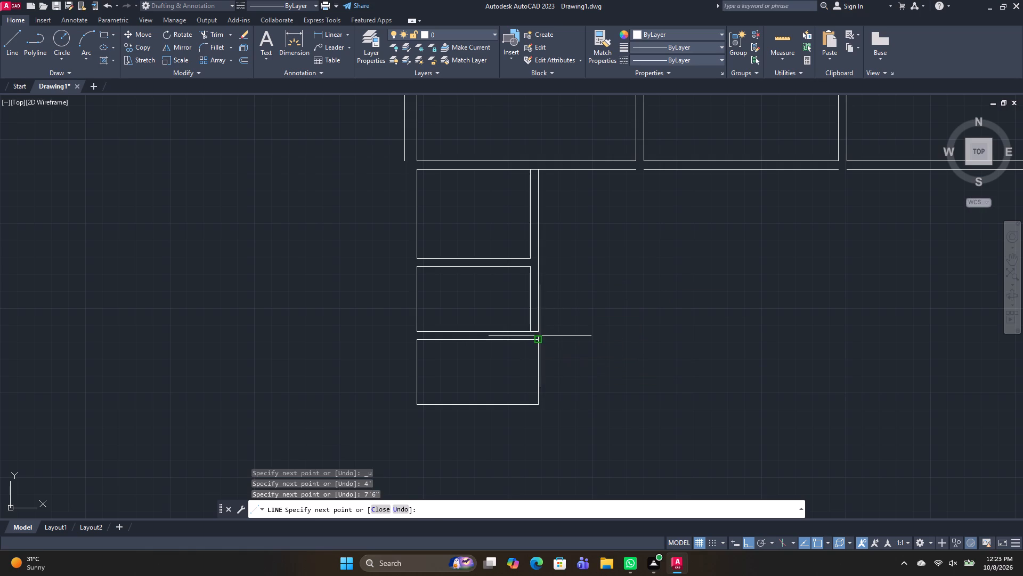
{"action": "left_click", "coordinate": [539, 339]}
{"action": "key", "text": "space"}
Offset the third small room's bottom edge 6" downward.
{"action": "type", "text": "OV"}
{"action": "key", "text": "space"}
{"action": "key", "text": "space"}
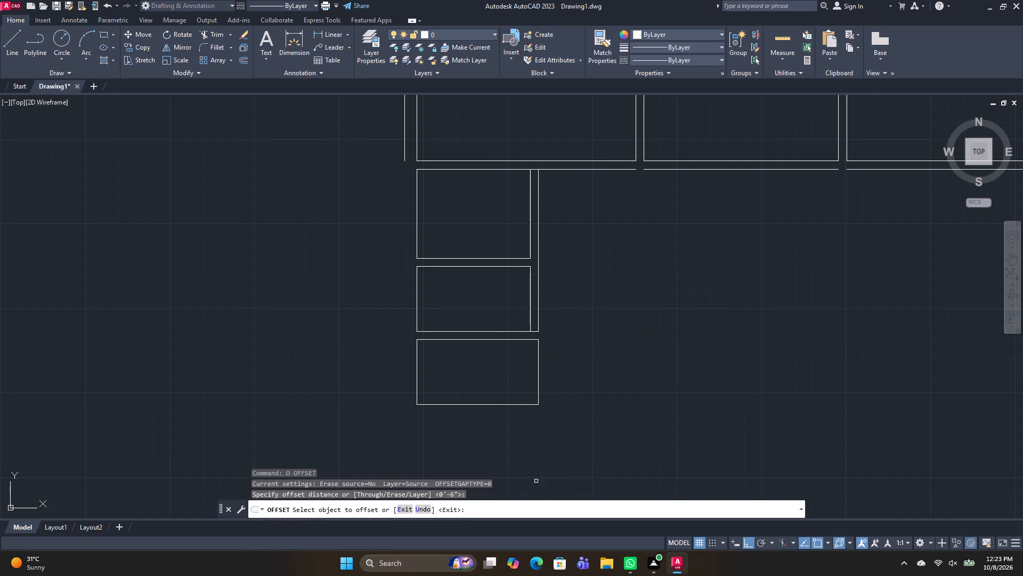
{"action": "left_click", "coordinate": [510, 405]}
{"action": "left_click", "coordinate": [498, 436]}
{"action": "middle_click_drag", "start_coordinate": [614, 438], "coordinate": [614, 391]}
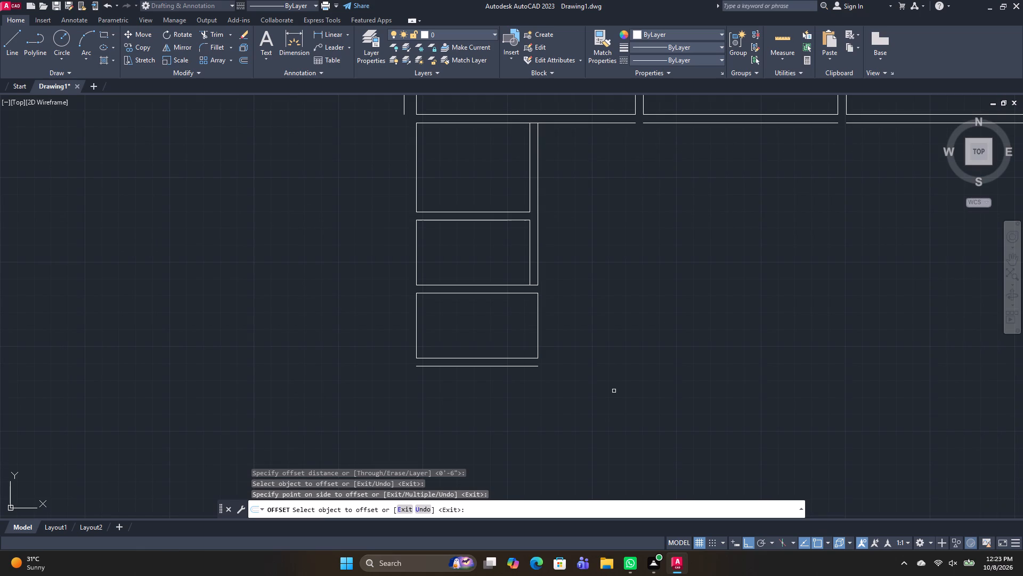
{"action": "key", "text": "space"}
Draw lines from the left end of the third small room's bottom offset line: 13' down and 15'6" right.
{"action": "type", "text": "L"}
{"action": "key", "text": "space"}
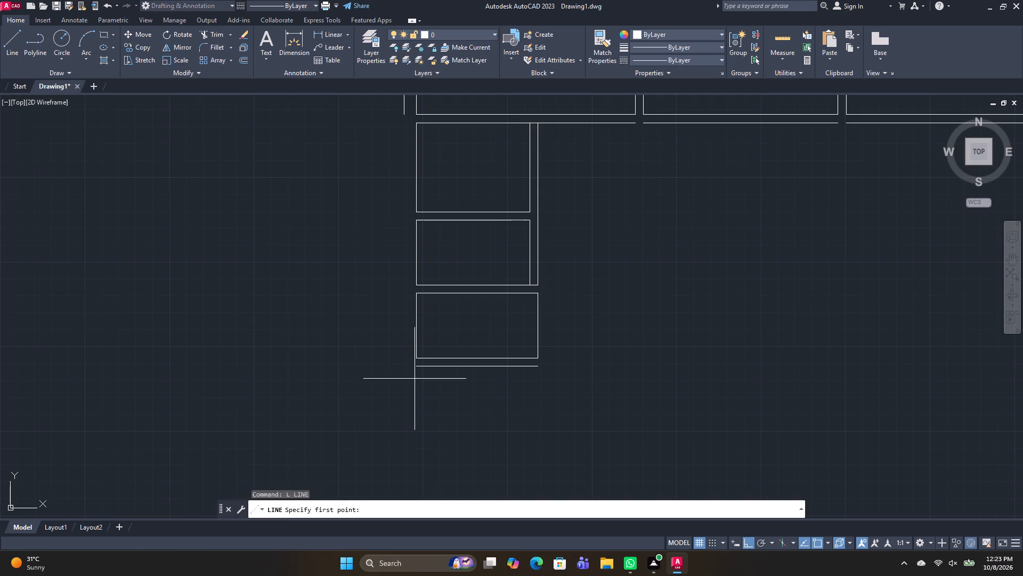
{"action": "left_click", "coordinate": [417, 371]}
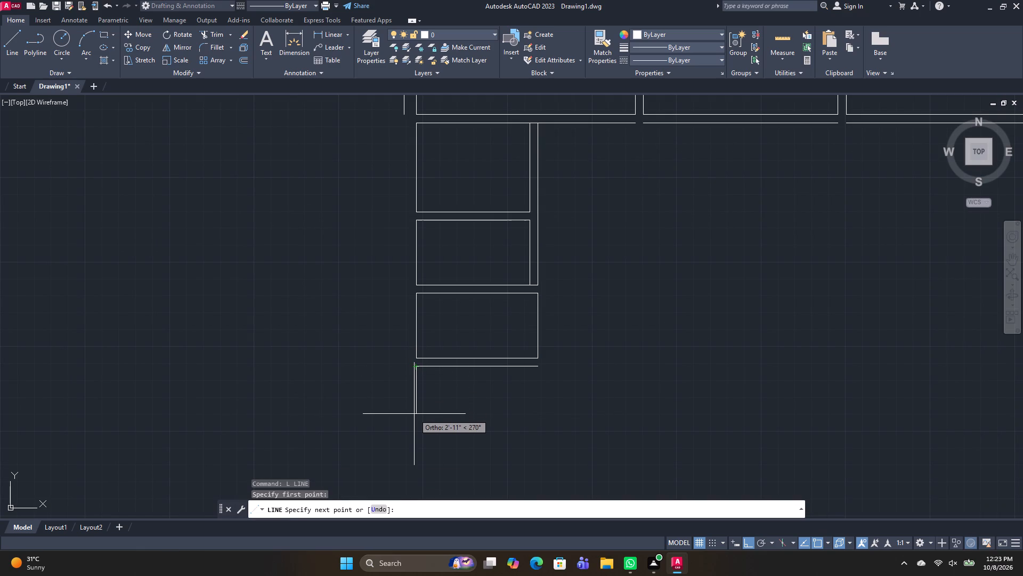
{"action": "type", "text": "13'"}
{"action": "key", "text": "Return"}
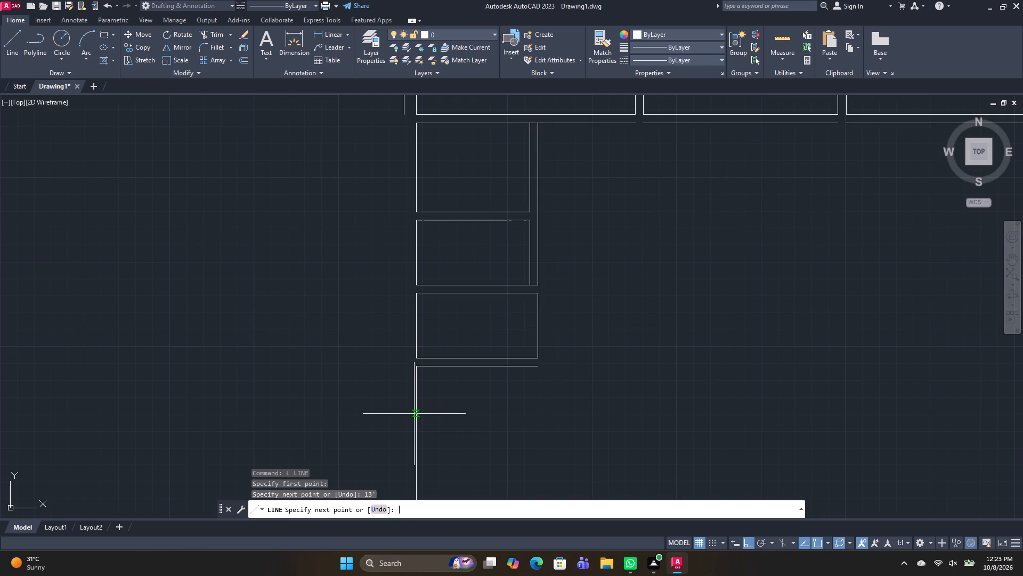
{"action": "scroll", "coordinate": [613, 355], "scroll_direction": "down", "scroll_amount": 2}
{"action": "middle_click_drag", "start_coordinate": [636, 370], "coordinate": [634, 346]}
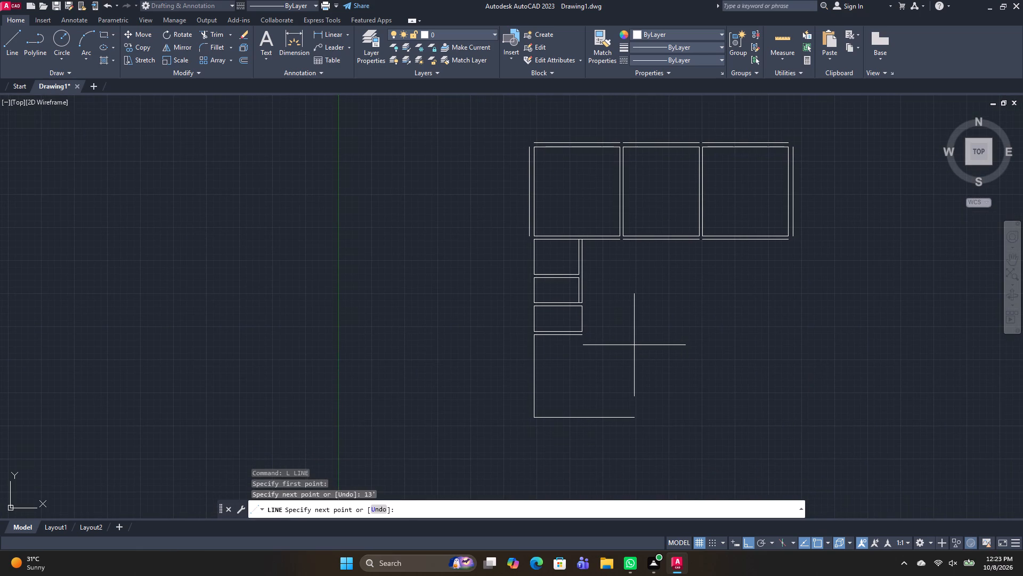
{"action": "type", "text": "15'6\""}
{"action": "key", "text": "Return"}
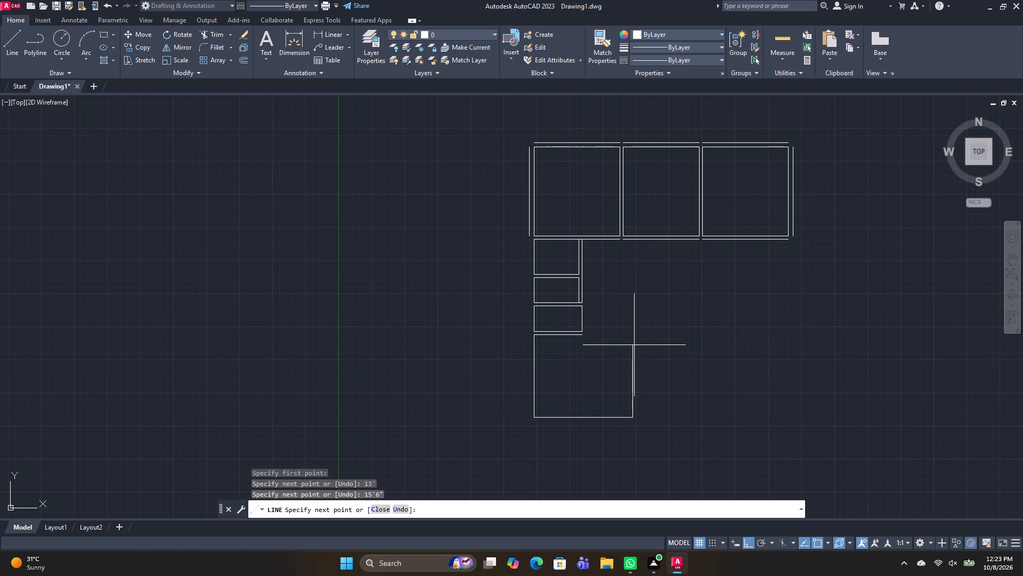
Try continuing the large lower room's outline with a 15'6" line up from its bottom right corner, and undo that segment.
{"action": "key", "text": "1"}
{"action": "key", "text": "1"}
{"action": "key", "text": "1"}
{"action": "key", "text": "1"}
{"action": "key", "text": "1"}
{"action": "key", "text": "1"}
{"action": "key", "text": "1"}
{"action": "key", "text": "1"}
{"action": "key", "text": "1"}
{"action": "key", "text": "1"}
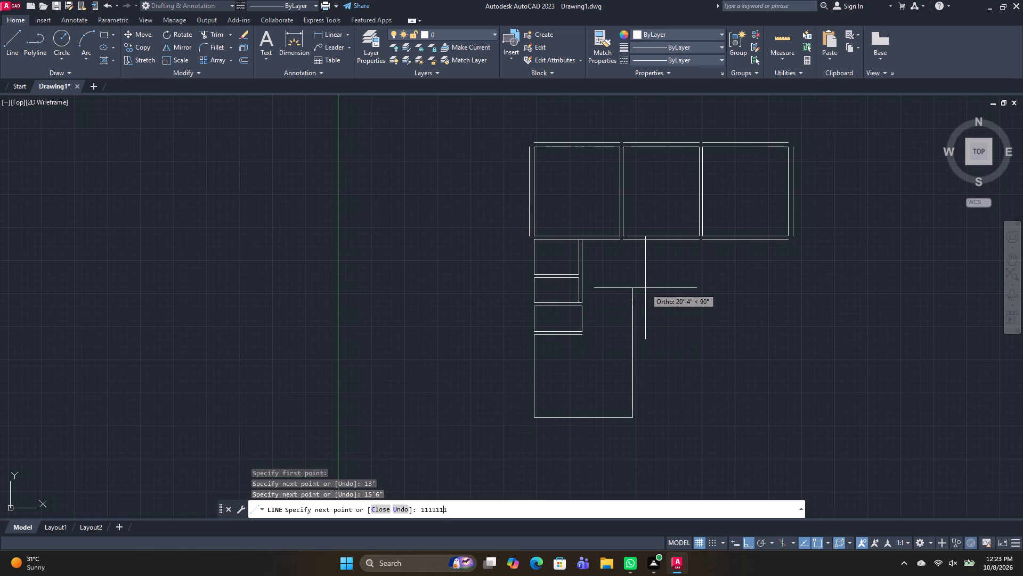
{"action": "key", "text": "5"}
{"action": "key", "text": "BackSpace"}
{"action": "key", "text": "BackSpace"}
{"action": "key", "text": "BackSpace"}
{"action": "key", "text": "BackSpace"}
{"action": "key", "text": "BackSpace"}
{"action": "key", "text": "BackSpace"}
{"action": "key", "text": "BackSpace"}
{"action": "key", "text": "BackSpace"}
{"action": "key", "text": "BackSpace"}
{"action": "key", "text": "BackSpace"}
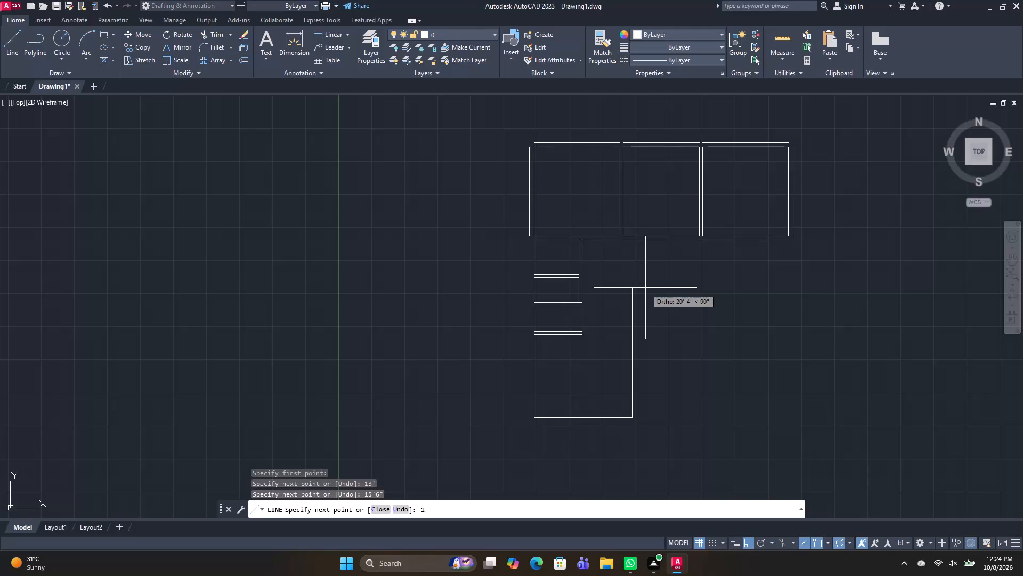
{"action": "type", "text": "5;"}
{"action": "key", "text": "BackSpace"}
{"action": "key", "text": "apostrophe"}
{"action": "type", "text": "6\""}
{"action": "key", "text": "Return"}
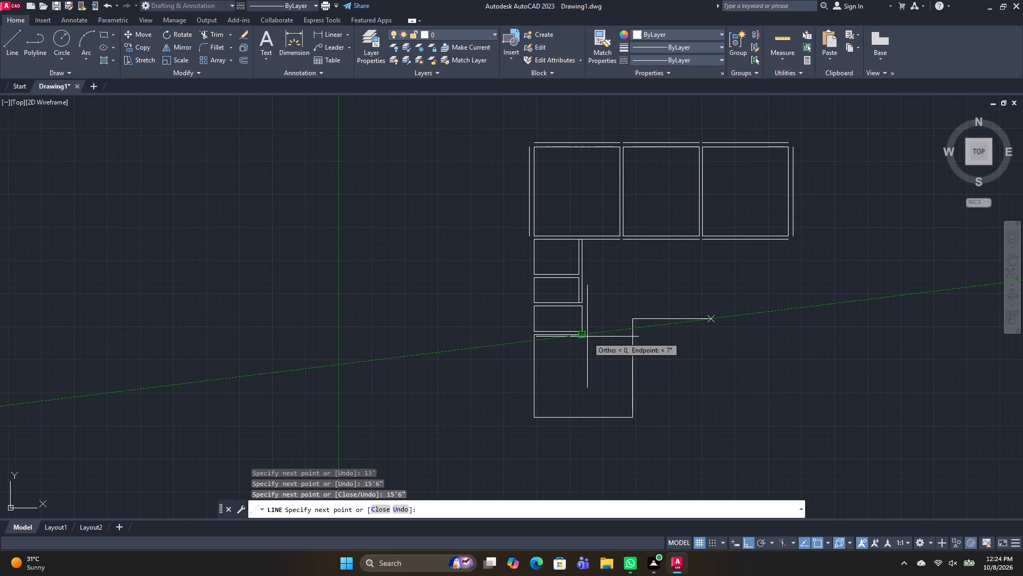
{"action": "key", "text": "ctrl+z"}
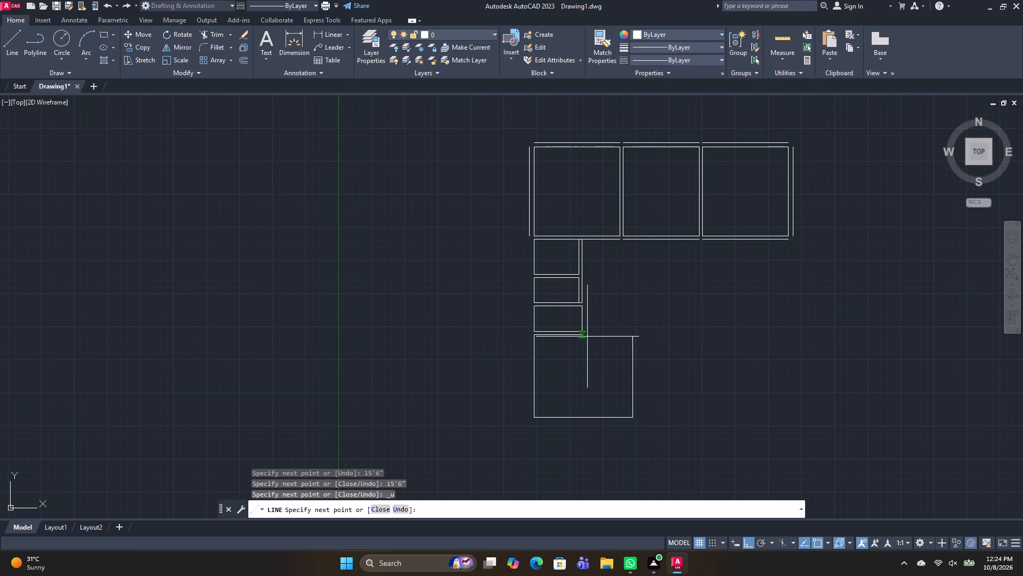
Close the large lower room's outline with a 13' line up and a line left to the top offset line's right end.
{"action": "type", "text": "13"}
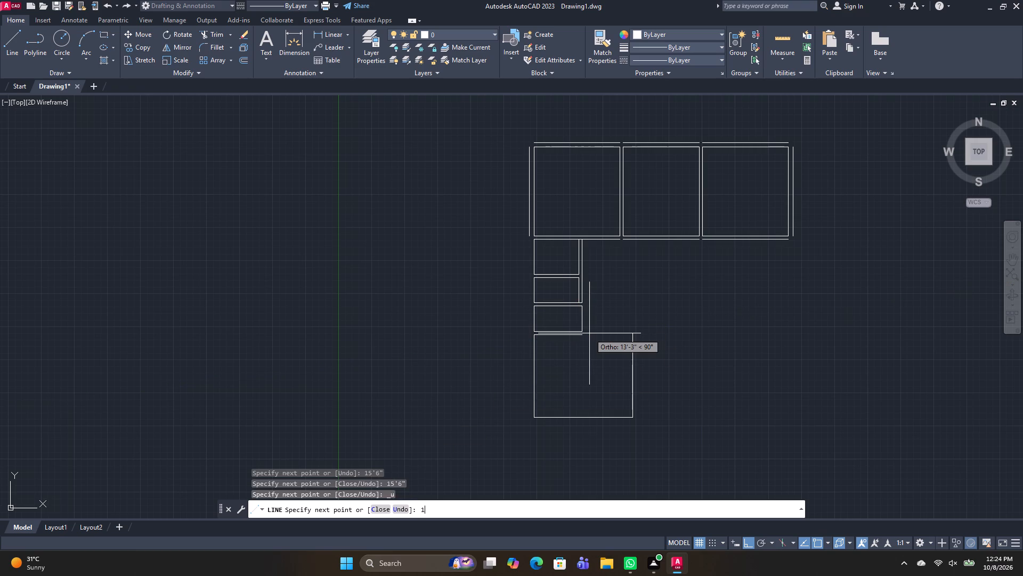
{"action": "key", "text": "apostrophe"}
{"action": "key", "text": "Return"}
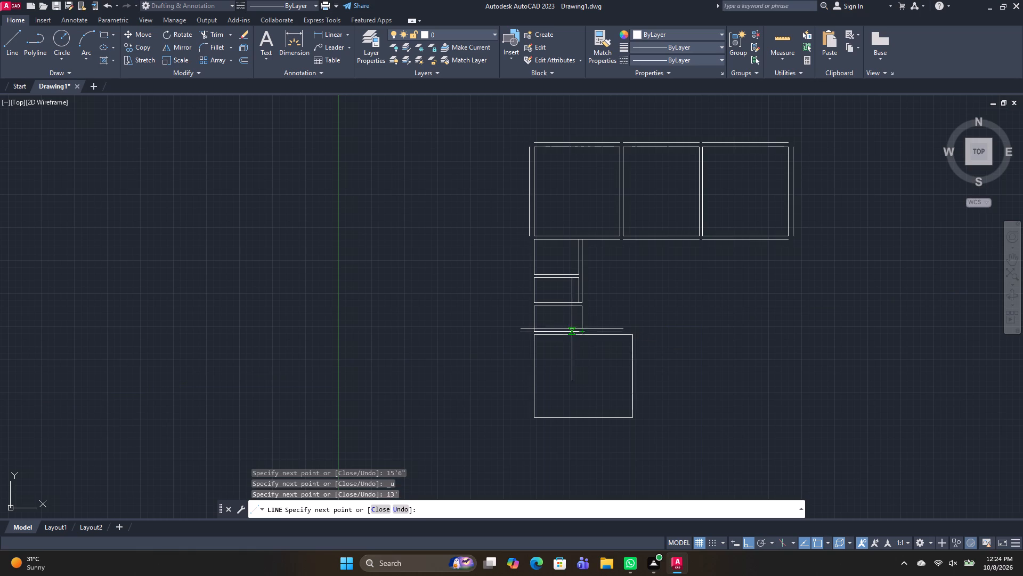
{"action": "scroll", "coordinate": [574, 343], "scroll_direction": "up", "scroll_amount": 3}
{"action": "left_click", "coordinate": [600, 308]}
{"action": "key", "text": "space"}
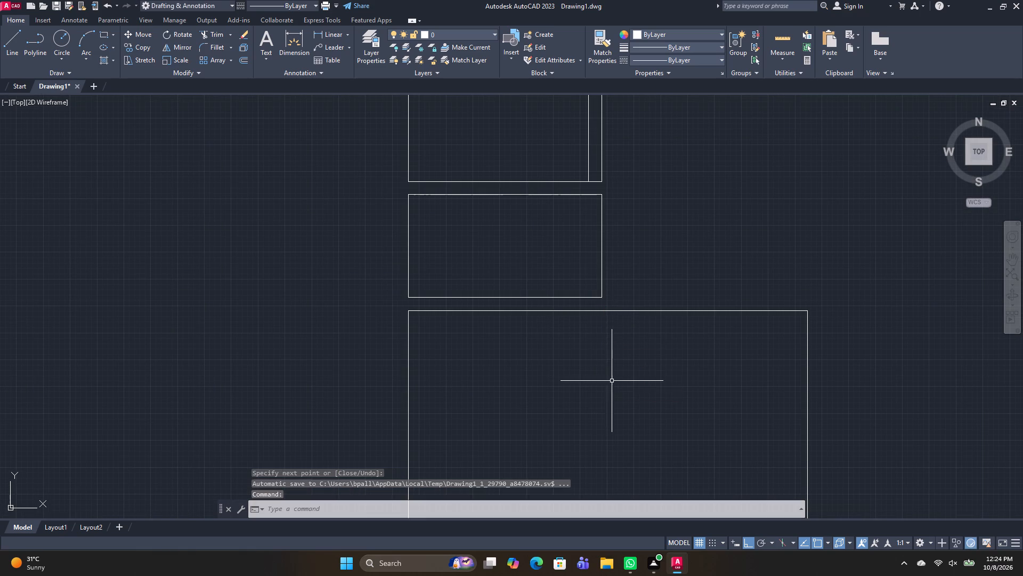
Offset the left edges of the three small rooms and the large lower room 9" outward to the left.
{"action": "scroll", "coordinate": [611, 381], "scroll_direction": "down", "scroll_amount": 2}
{"action": "middle_click_drag", "start_coordinate": [618, 387], "coordinate": [581, 318]}
{"action": "key", "text": "space"}
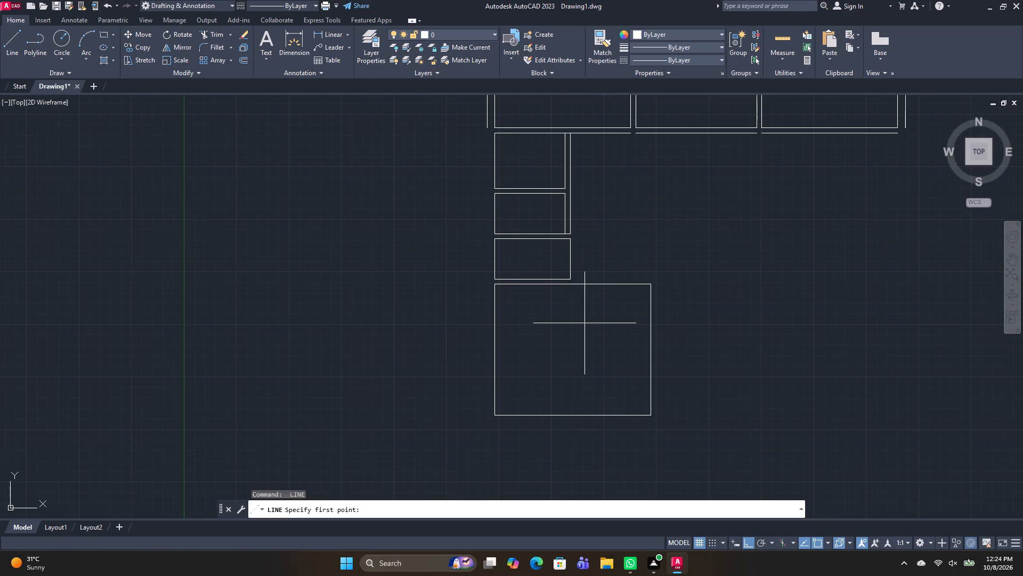
{"action": "key", "text": "Escape"}
{"action": "type", "text": "O"}
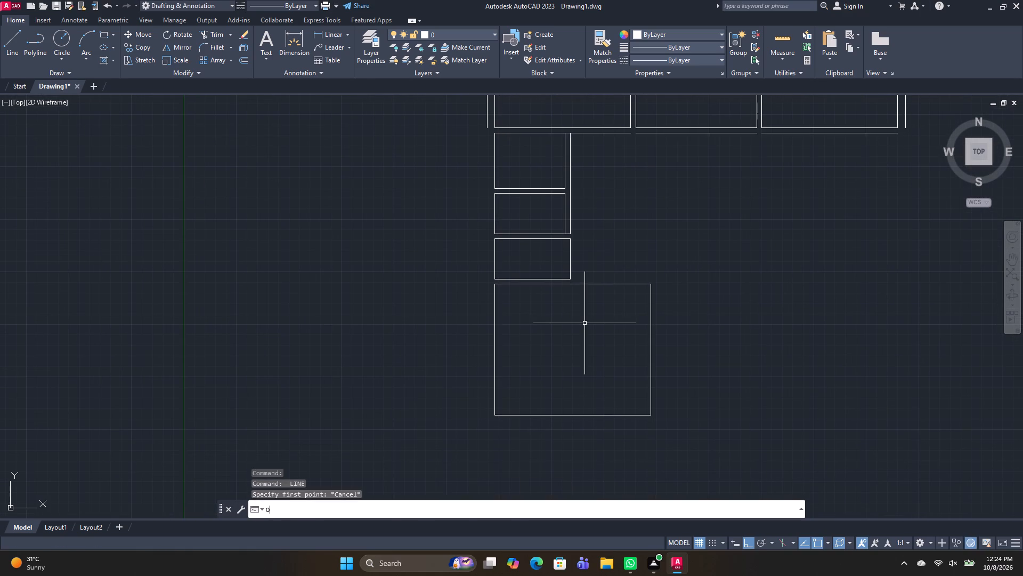
{"action": "key", "text": "space"}
{"action": "type", "text": "9\""}
{"action": "key", "text": "Return"}
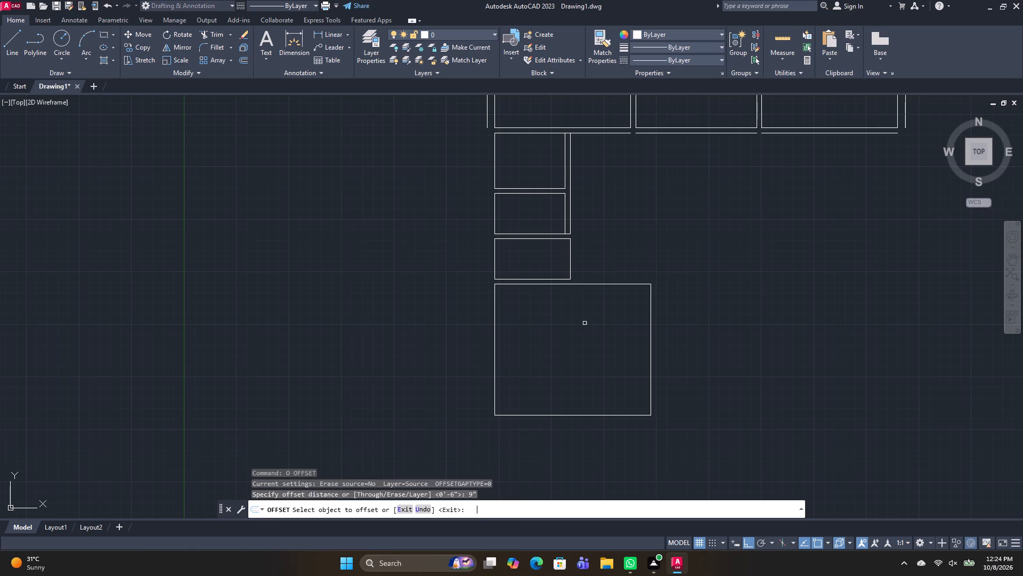
{"action": "left_click", "coordinate": [493, 153]}
{"action": "left_click", "coordinate": [480, 149]}
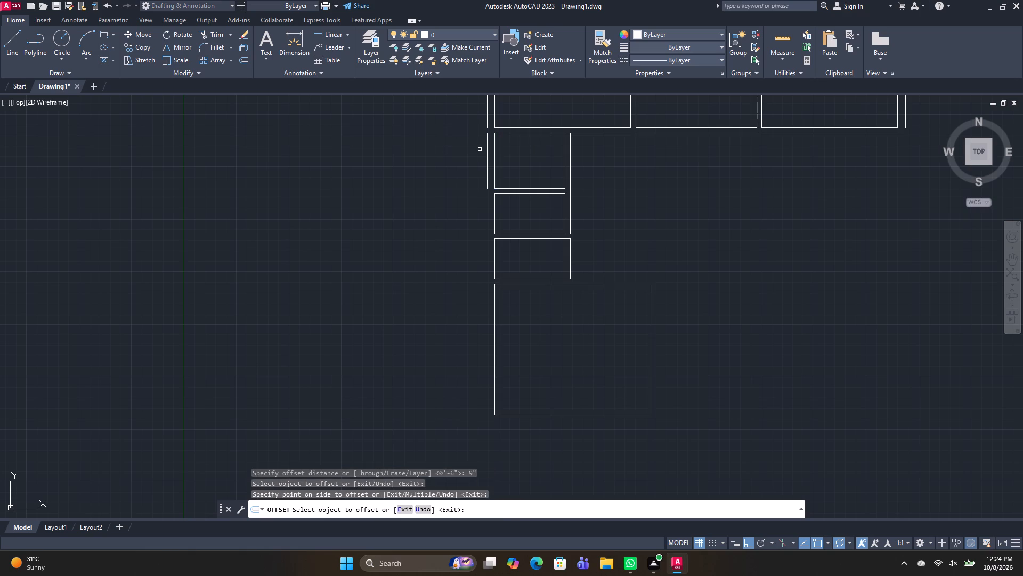
{"action": "left_click", "coordinate": [493, 221]}
{"action": "left_click", "coordinate": [469, 221]}
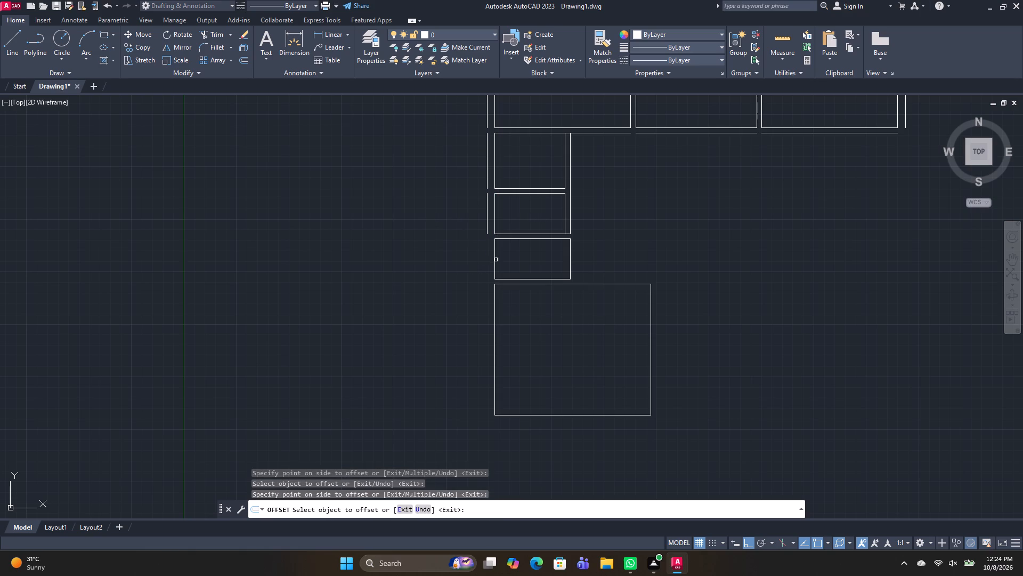
{"action": "left_click", "coordinate": [496, 260]}
{"action": "left_click", "coordinate": [481, 257]}
{"action": "left_click", "coordinate": [493, 302]}
{"action": "left_click", "coordinate": [475, 305]}
Offset the large lower room's bottom edge 9" downward.
{"action": "middle_click_drag", "start_coordinate": [532, 375], "coordinate": [527, 338]}
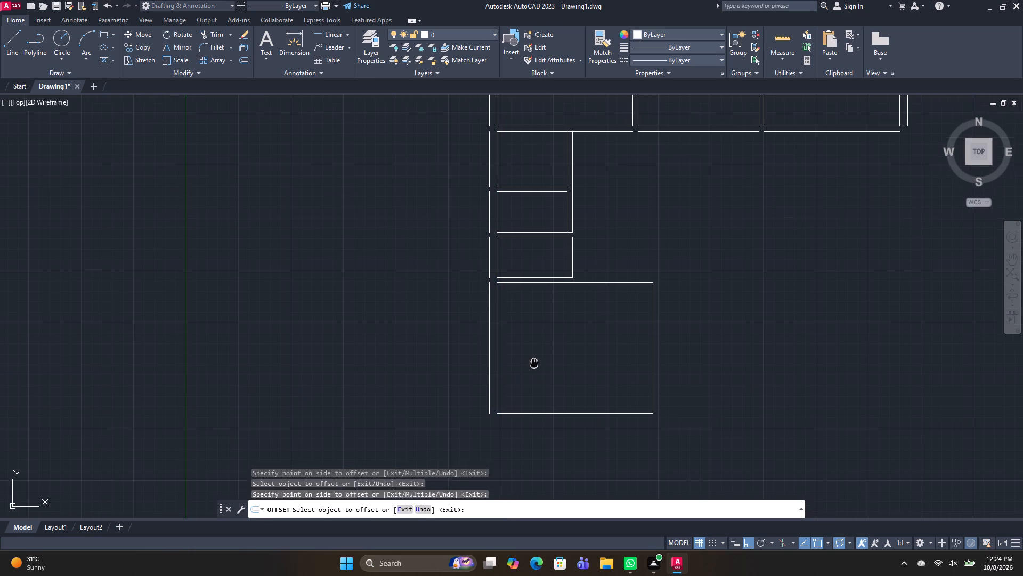
{"action": "middle_click_drag", "start_coordinate": [527, 338], "coordinate": [525, 318]}
{"action": "left_click", "coordinate": [545, 359]}
{"action": "left_click", "coordinate": [546, 380]}
{"action": "middle_click_drag", "start_coordinate": [542, 391], "coordinate": [538, 349]}
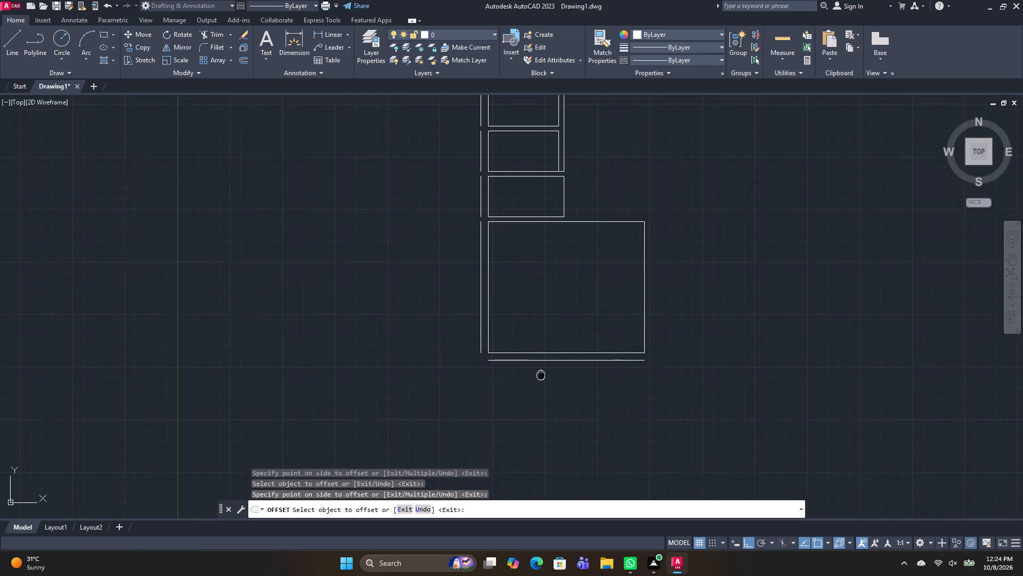
{"action": "middle_click_drag", "start_coordinate": [538, 349], "coordinate": [531, 322]}
{"action": "key", "text": "space"}
Draw a room from the new bottom offset line's left end: 4'6" down, 15'6" right, and back up to that line's right end.
{"action": "type", "text": "L"}
{"action": "key", "text": "space"}
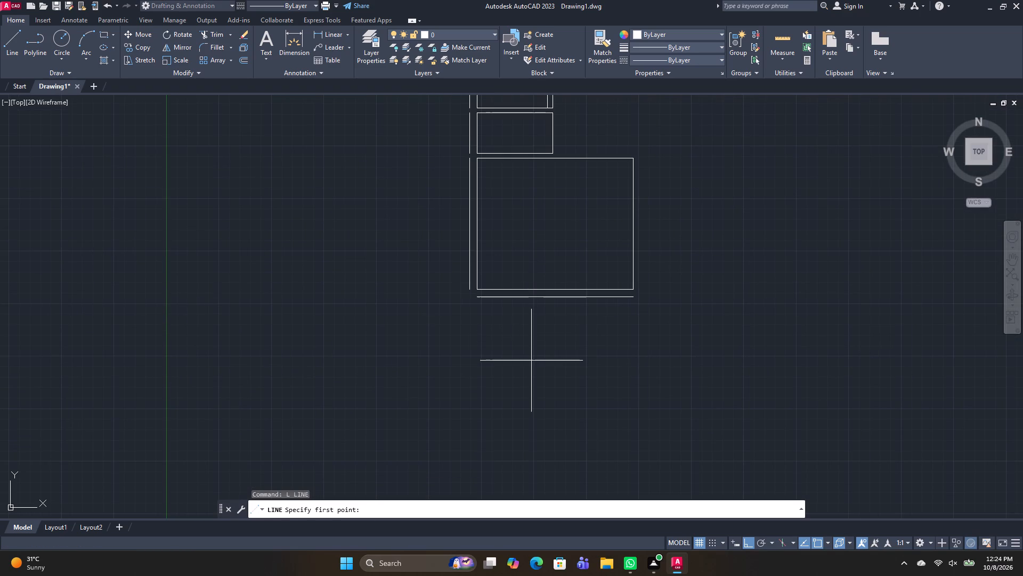
{"action": "middle_click_drag", "start_coordinate": [533, 359], "coordinate": [541, 322]}
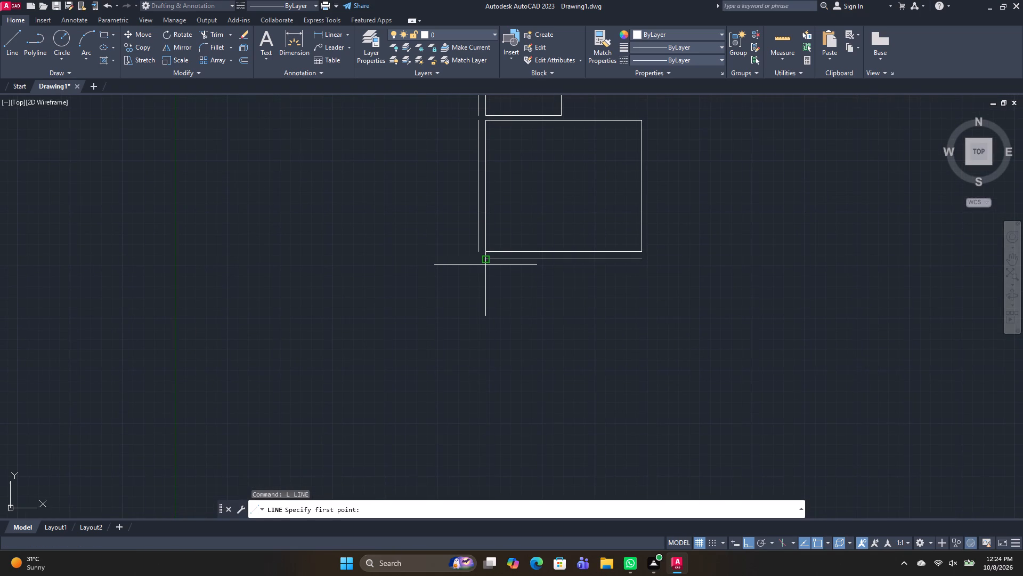
{"action": "left_click", "coordinate": [484, 260]}
{"action": "type", "text": "4'6\""}
{"action": "key", "text": "Return"}
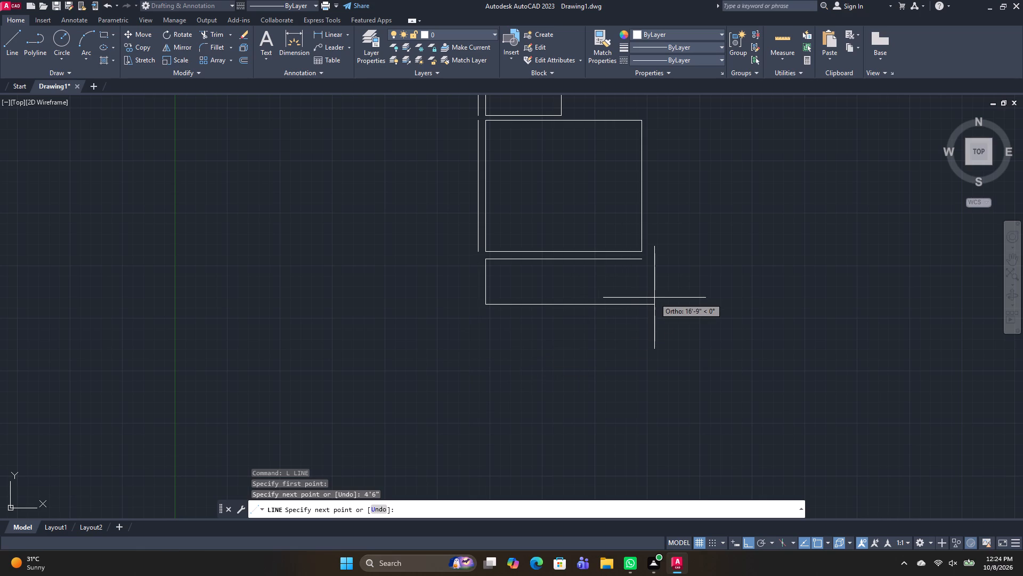
{"action": "type", "text": "15'6\""}
{"action": "key", "text": "Return"}
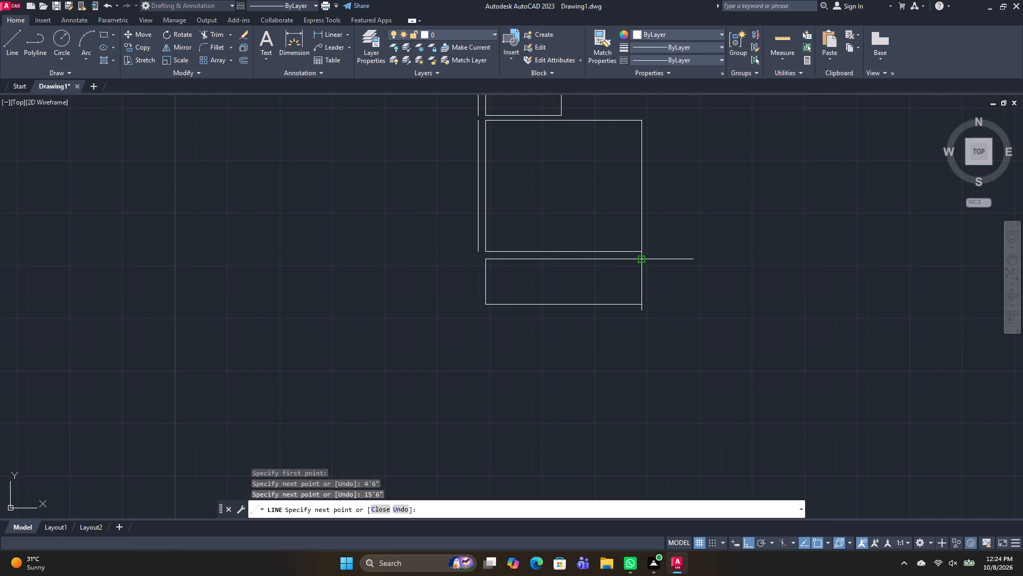
{"action": "left_click", "coordinate": [643, 257]}
{"action": "key", "text": "space"}
Offset the left and right edges of the new 4'6" deep bottom room 9" outward.
{"action": "type", "text": "O"}
{"action": "key", "text": "space"}
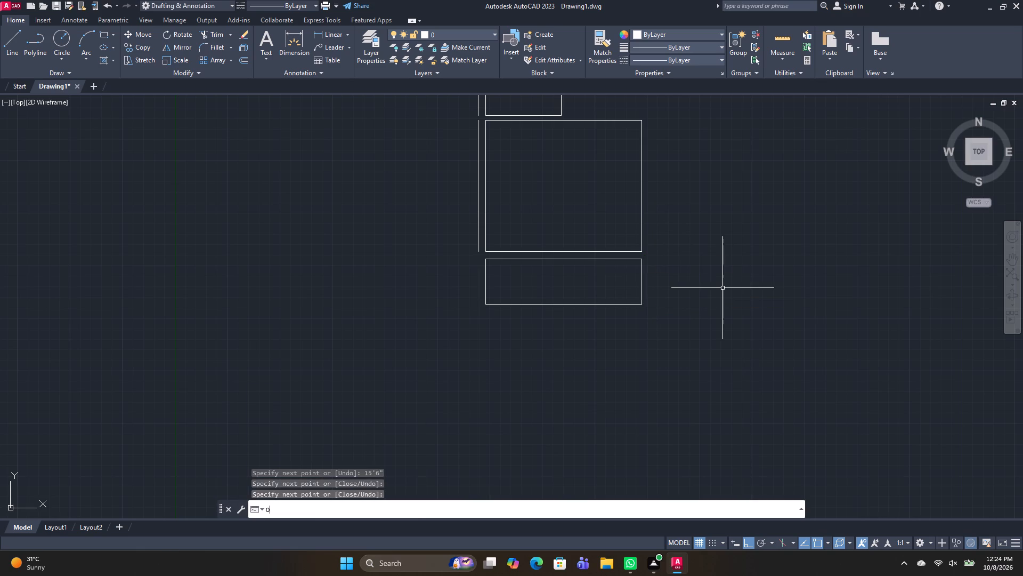
{"action": "middle_click_drag", "start_coordinate": [616, 325], "coordinate": [619, 283]}
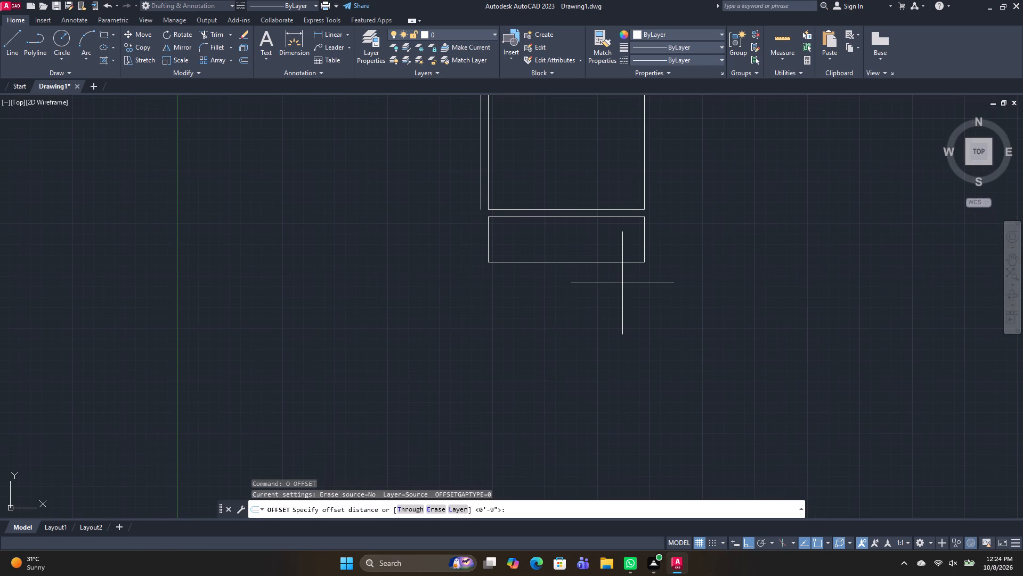
{"action": "key", "text": "space"}
{"action": "left_click_drag", "start_coordinate": [489, 232], "coordinate": [482, 235]}
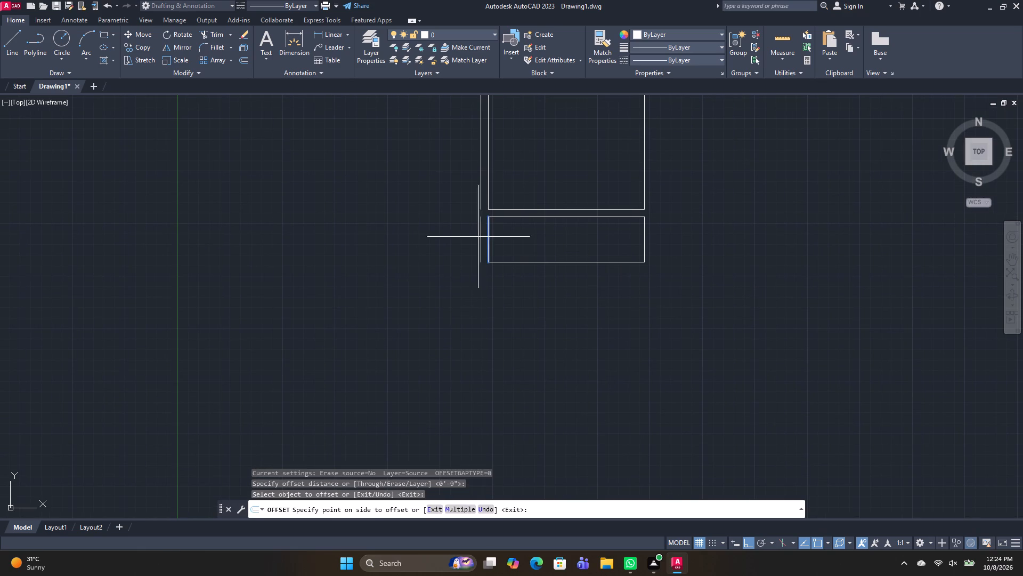
{"action": "left_click", "coordinate": [464, 238]}
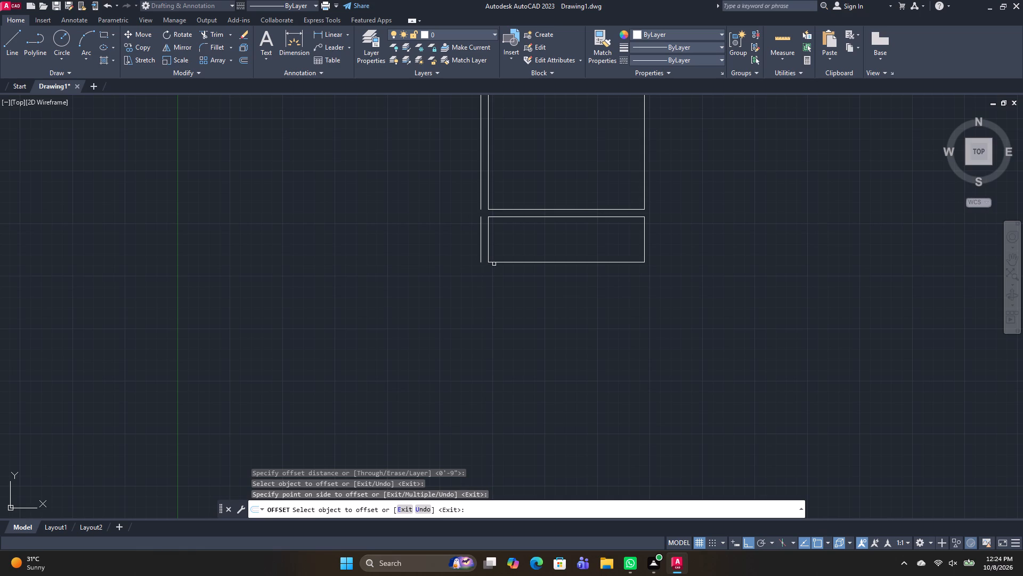
{"action": "key", "text": "Escape"}
{"action": "middle_click_drag", "start_coordinate": [607, 319], "coordinate": [527, 347]}
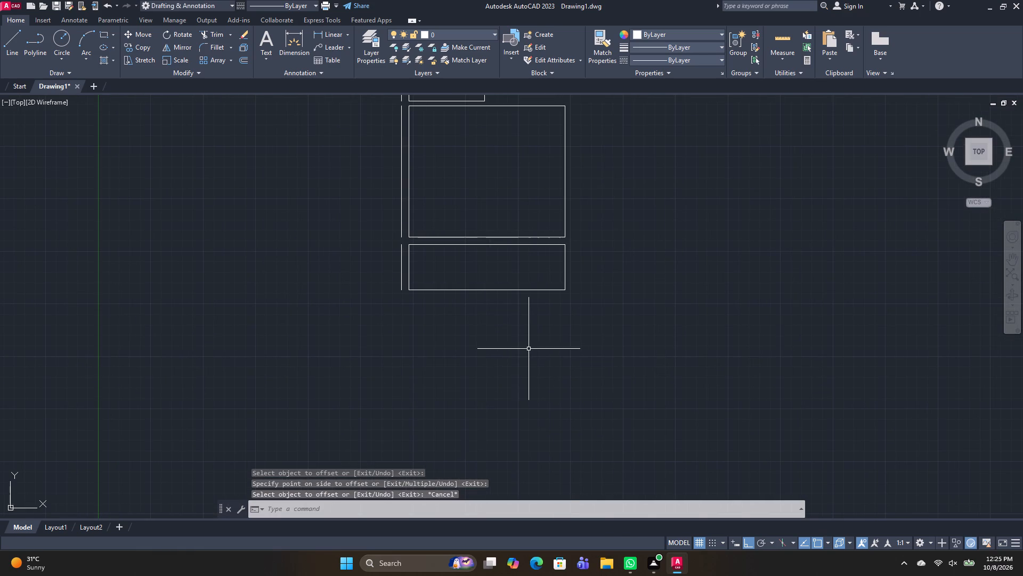
{"action": "key", "text": "space"}
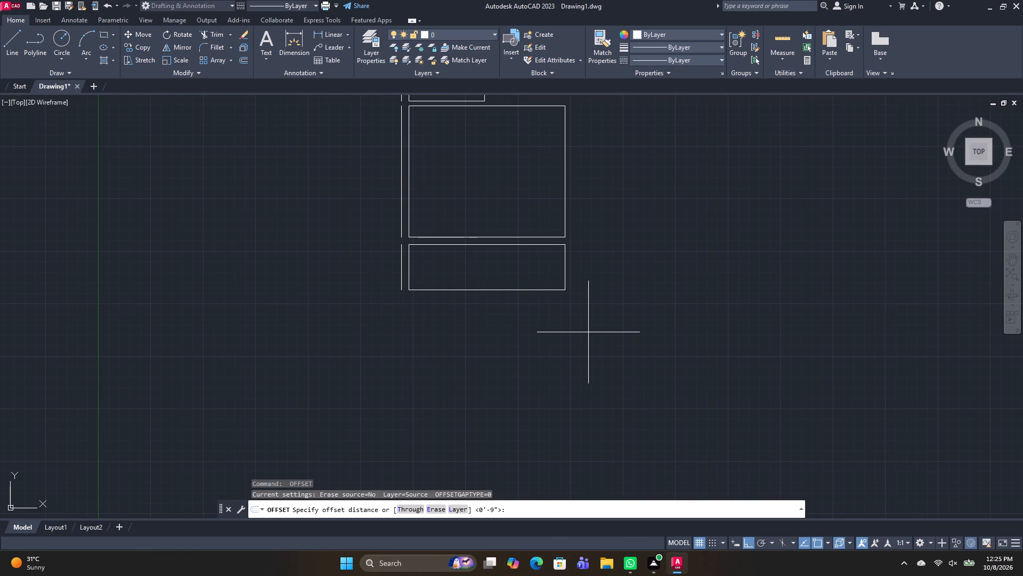
{"action": "key", "text": "space"}
{"action": "left_click", "coordinate": [565, 267]}
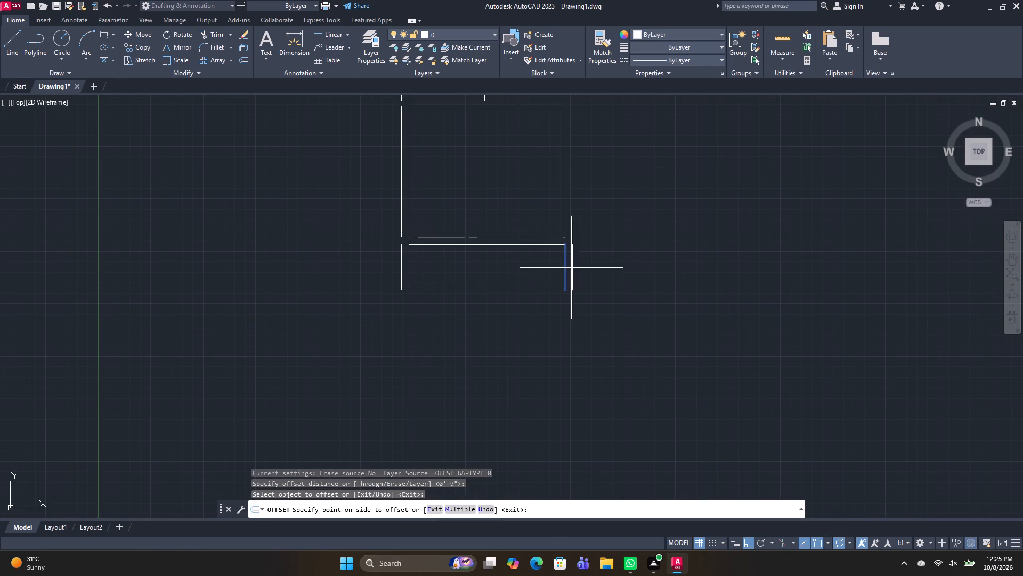
{"action": "left_click", "coordinate": [582, 271]}
{"action": "middle_click_drag", "start_coordinate": [570, 287], "coordinate": [538, 274]}
{"action": "key", "text": "space"}
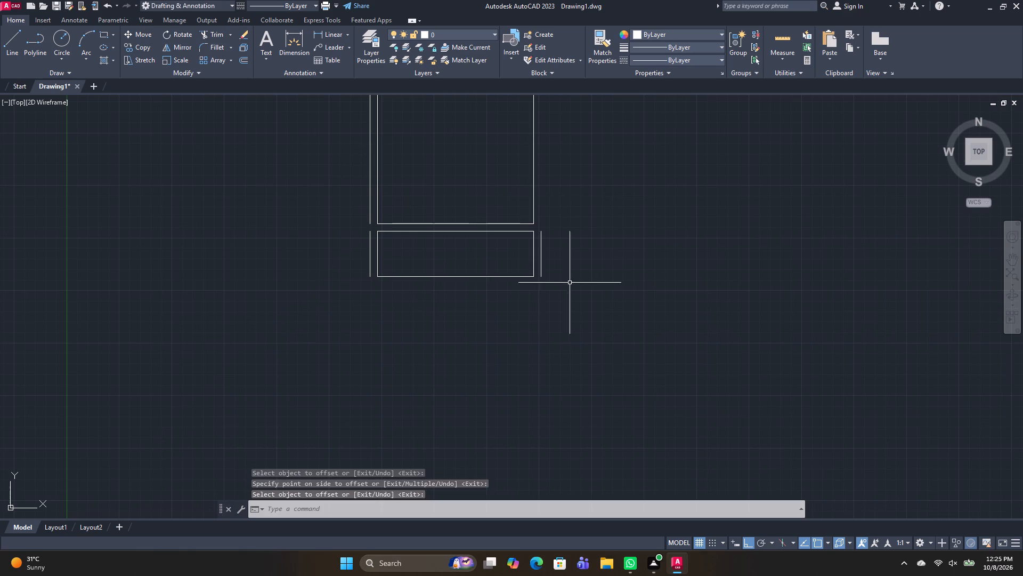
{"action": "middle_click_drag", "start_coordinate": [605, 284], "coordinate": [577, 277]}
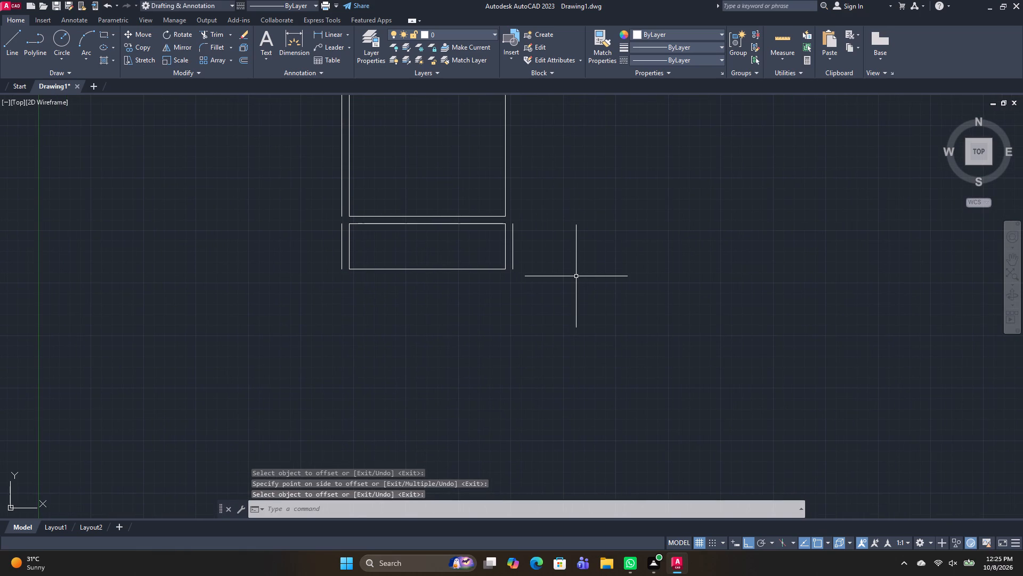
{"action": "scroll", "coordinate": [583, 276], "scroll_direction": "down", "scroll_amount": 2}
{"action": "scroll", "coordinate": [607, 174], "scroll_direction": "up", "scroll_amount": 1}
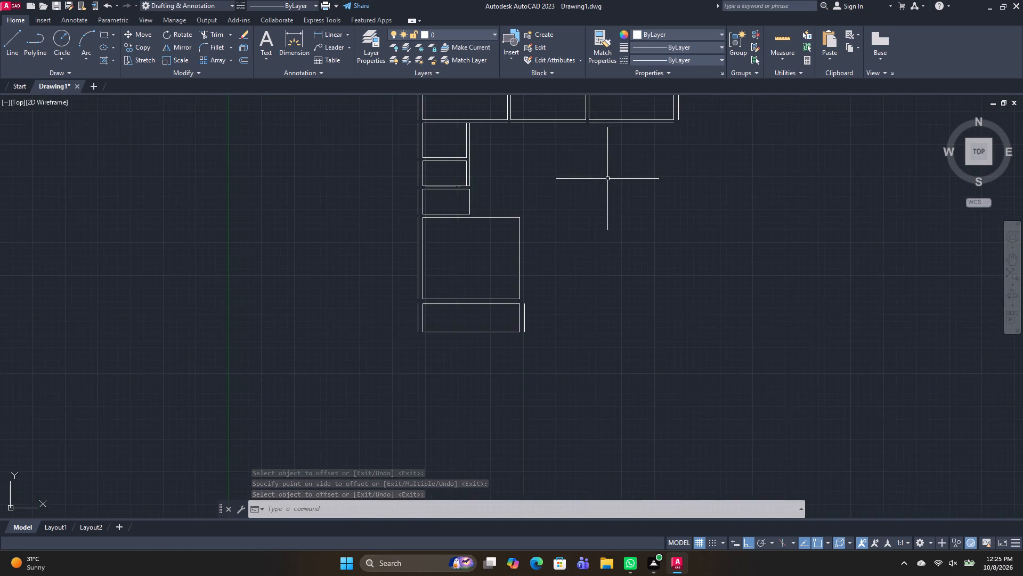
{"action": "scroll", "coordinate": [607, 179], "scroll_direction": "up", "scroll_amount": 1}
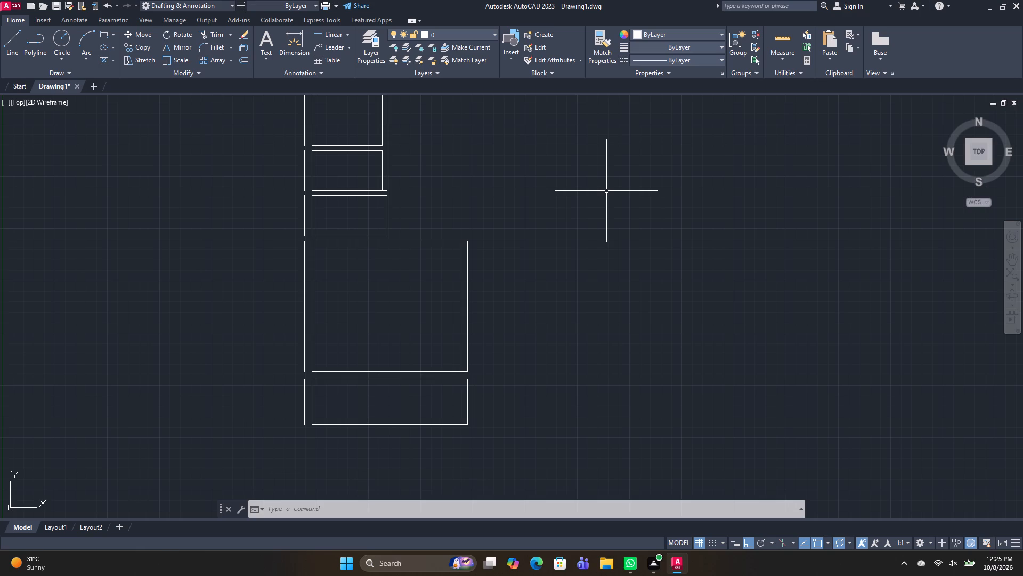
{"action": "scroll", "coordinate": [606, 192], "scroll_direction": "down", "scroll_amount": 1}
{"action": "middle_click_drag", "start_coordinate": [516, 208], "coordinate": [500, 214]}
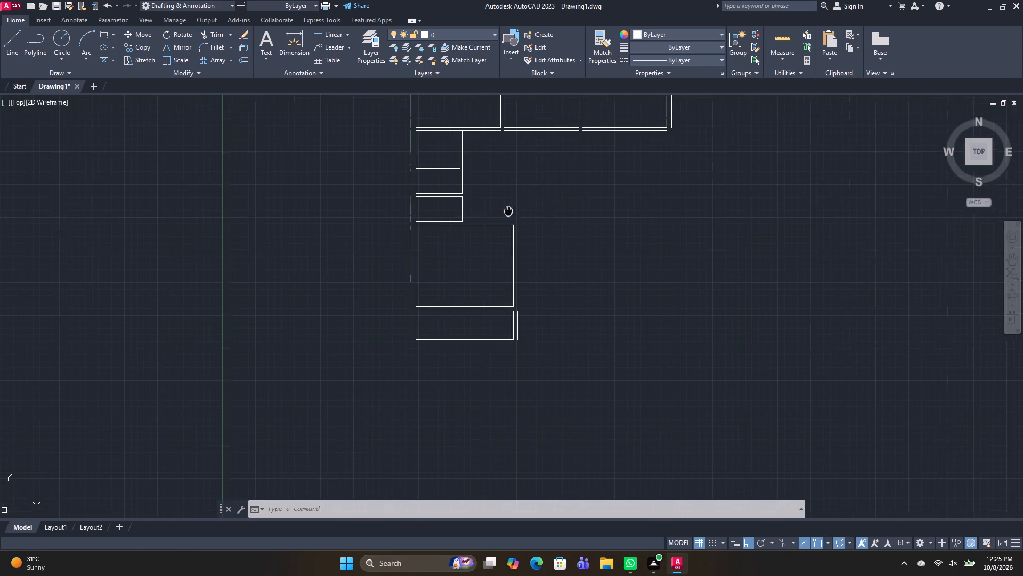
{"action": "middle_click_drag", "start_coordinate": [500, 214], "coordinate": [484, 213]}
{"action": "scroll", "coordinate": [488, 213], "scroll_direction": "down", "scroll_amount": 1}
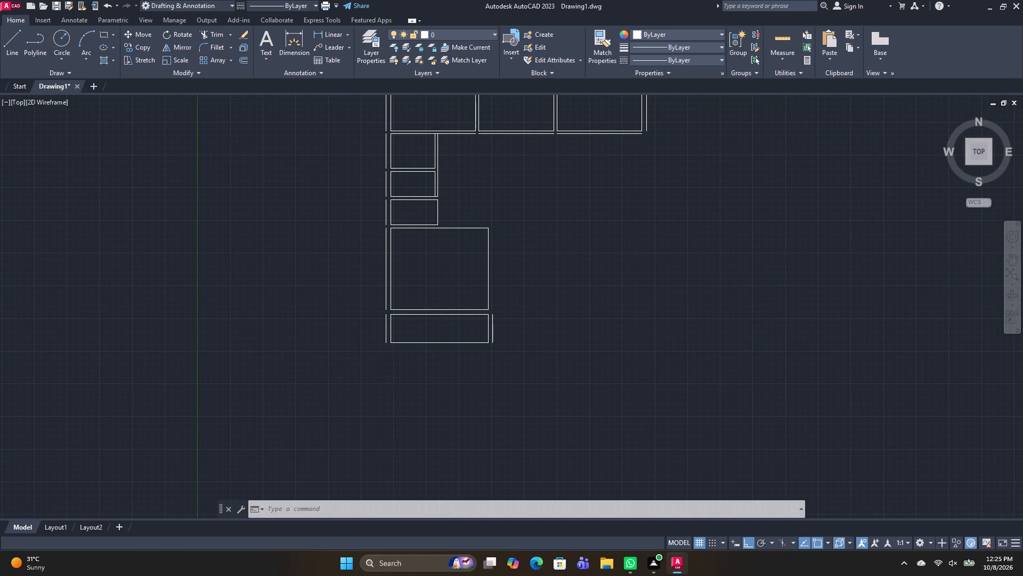
Draw a room below the upper row's rightmost room, from its lower wall line's right end: 5'6" down, 7'6" left, and back up to that line.
{"action": "scroll", "coordinate": [488, 213], "scroll_direction": "down", "scroll_amount": 1}
{"action": "scroll", "coordinate": [502, 202], "scroll_direction": "up", "scroll_amount": 1}
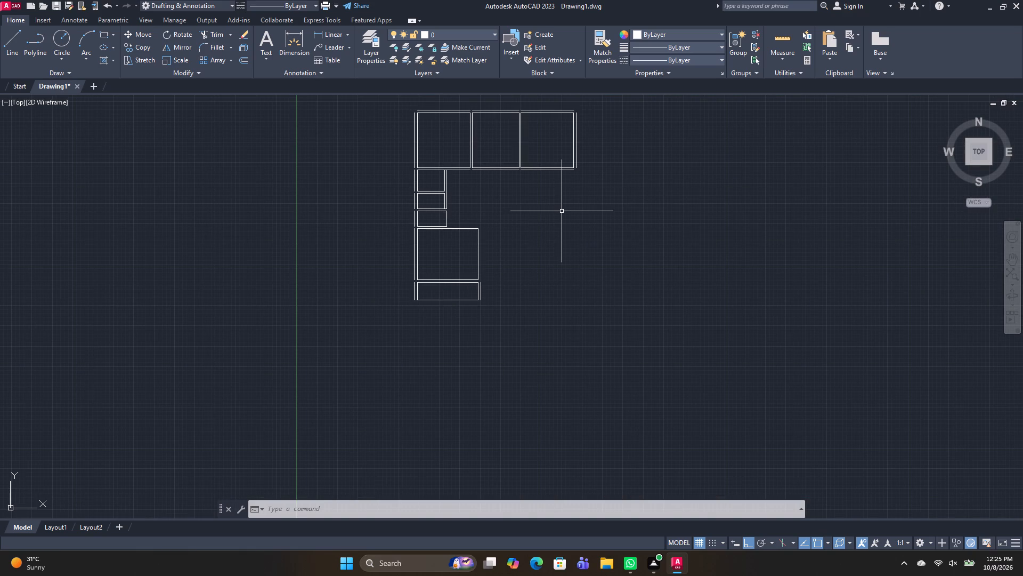
{"action": "key", "text": "l"}
{"action": "key", "text": "space"}
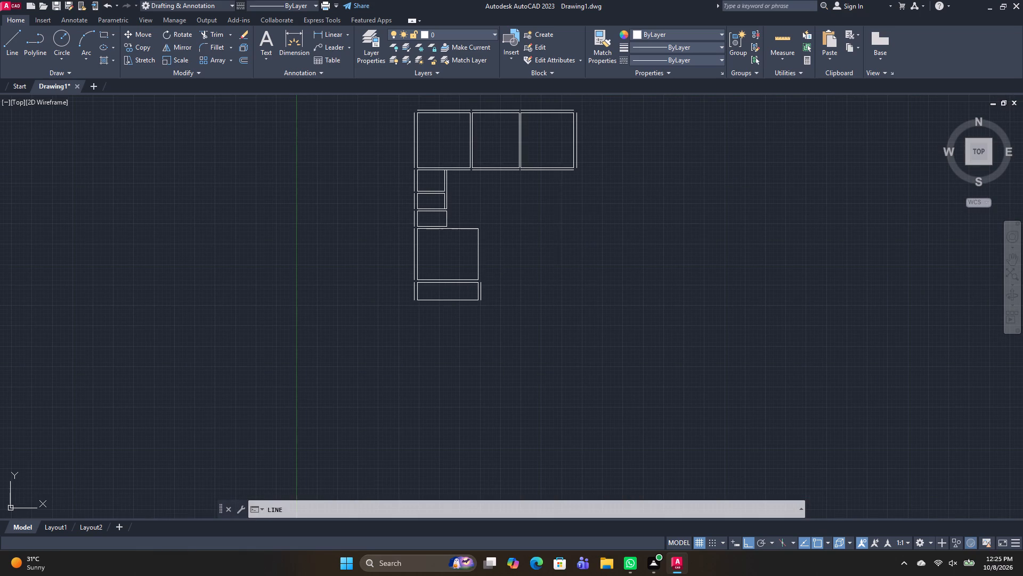
{"action": "scroll", "coordinate": [573, 173], "scroll_direction": "up", "scroll_amount": 4}
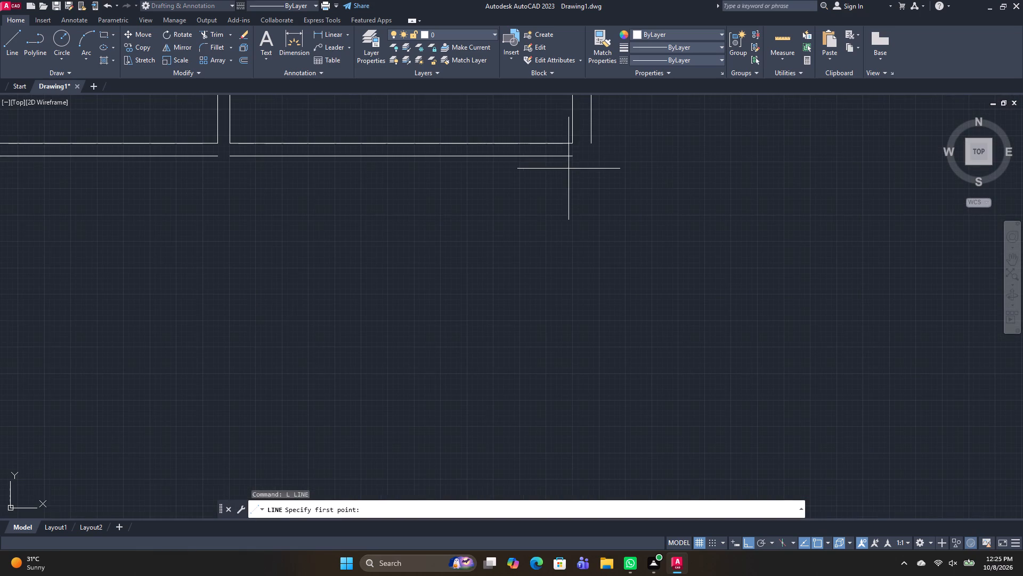
{"action": "left_click", "coordinate": [574, 158]}
{"action": "type", "text": "5'6\""}
{"action": "key", "text": "Return"}
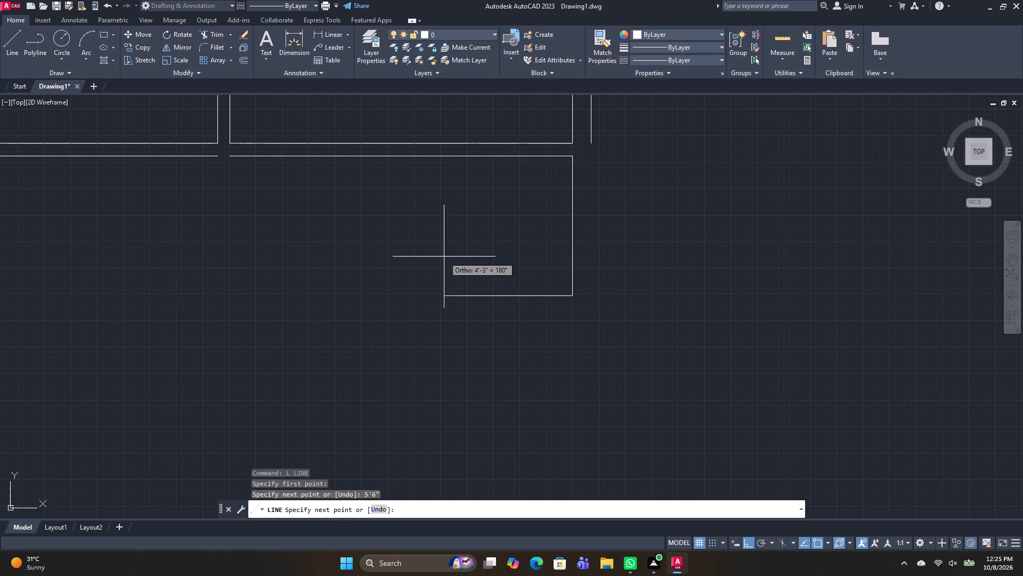
{"action": "key", "text": "7"}
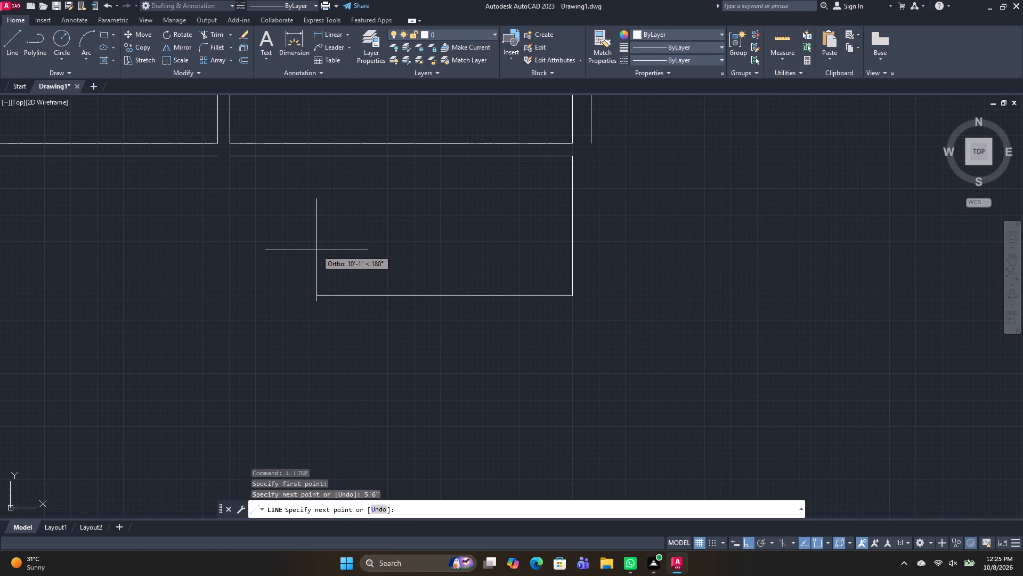
{"action": "type", "text": "'6\""}
{"action": "key", "text": "Return"}
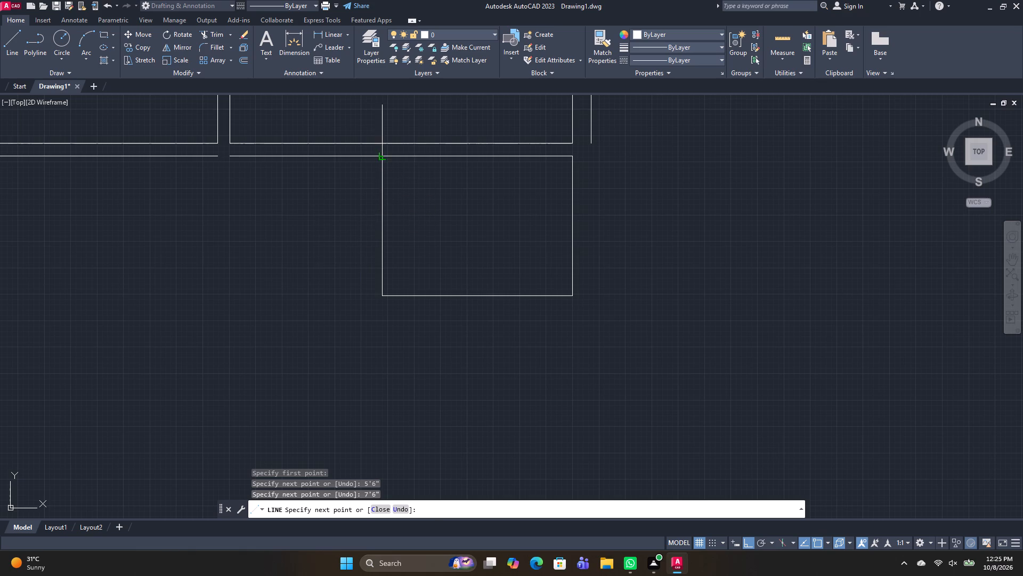
{"action": "left_click", "coordinate": [381, 159]}
{"action": "key", "text": "space"}
Offset the bottom edge of the new 5'6" deep room 6" downward.
{"action": "type", "text": "O 6\""}
{"action": "key", "text": "Return"}
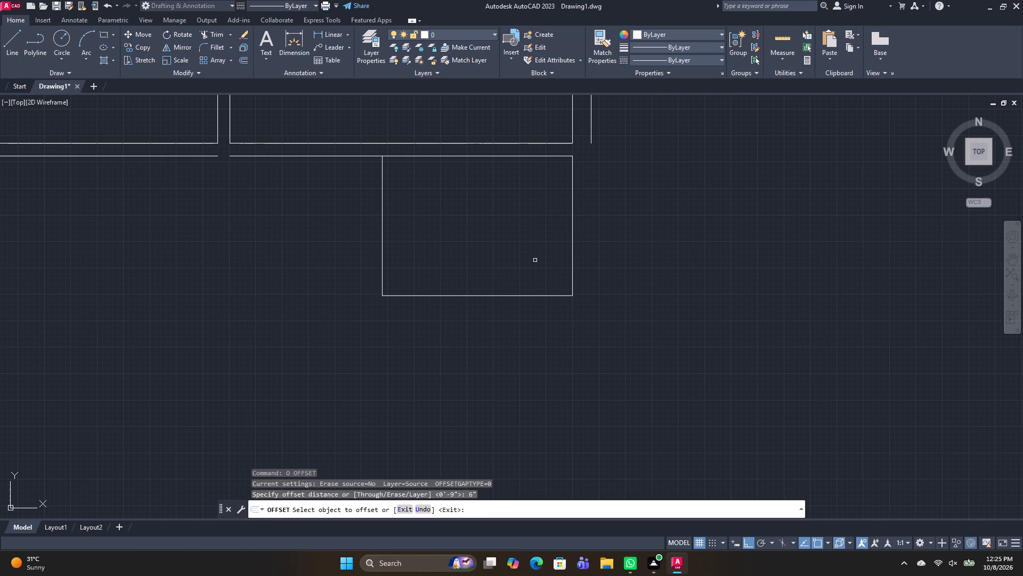
{"action": "left_click", "coordinate": [531, 298]}
{"action": "left_click", "coordinate": [529, 297]}
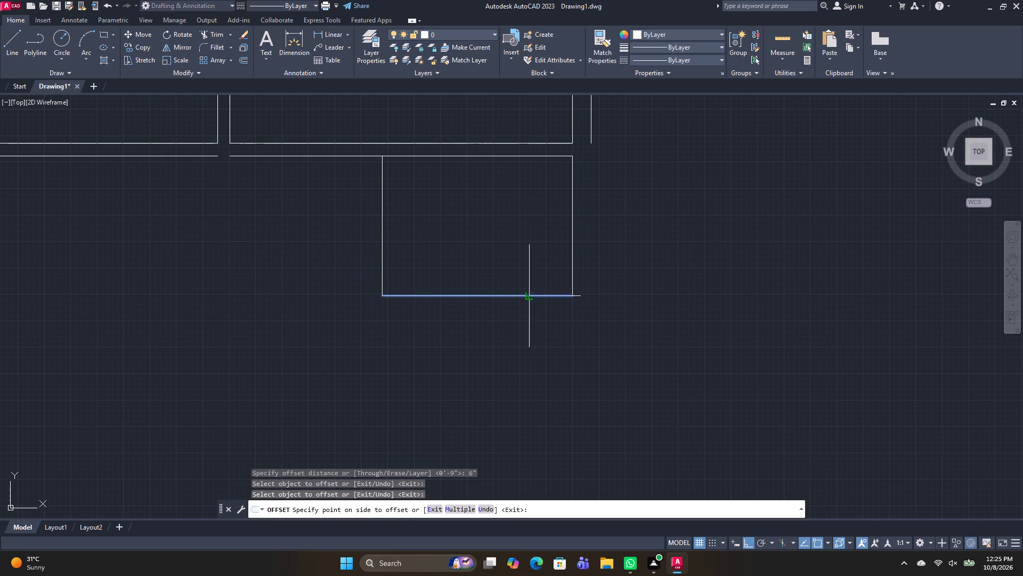
{"action": "left_click", "coordinate": [533, 326]}
{"action": "middle_click_drag", "start_coordinate": [576, 331], "coordinate": [581, 230]}
{"action": "key", "text": "space"}
Draw a room from the new offset line's right end: 4' down, 7'6" left, and back up to that line's left end.
{"action": "key", "text": "l"}
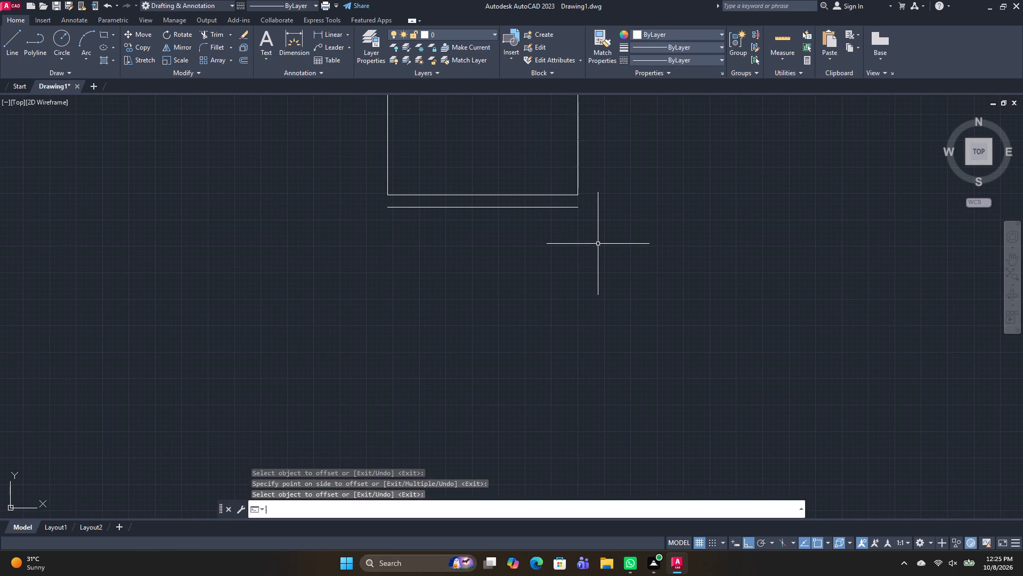
{"action": "key", "text": "space"}
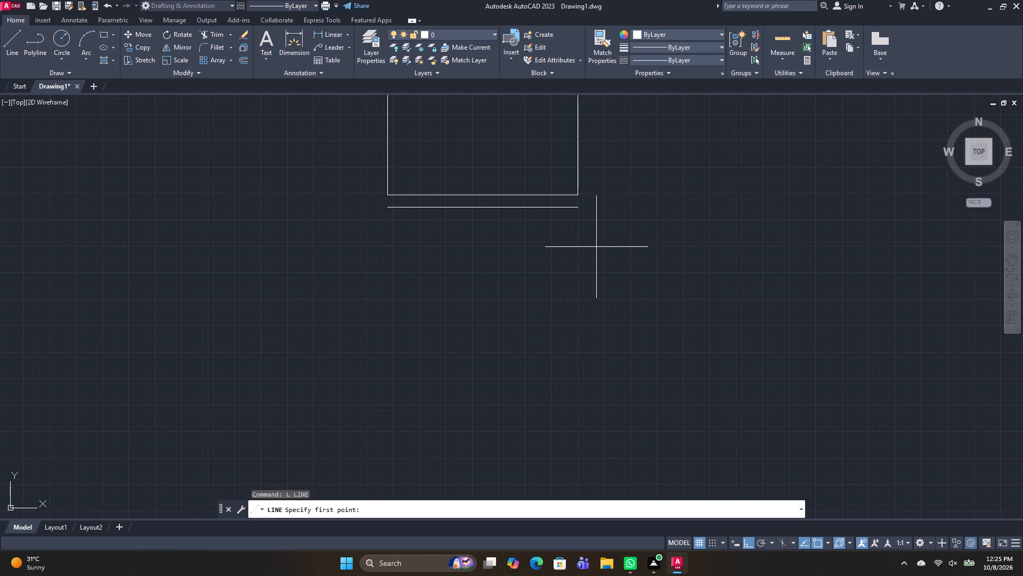
{"action": "left_click_drag", "start_coordinate": [579, 210], "coordinate": [581, 215]}
{"action": "type", "text": "4'"}
{"action": "key", "text": "Return"}
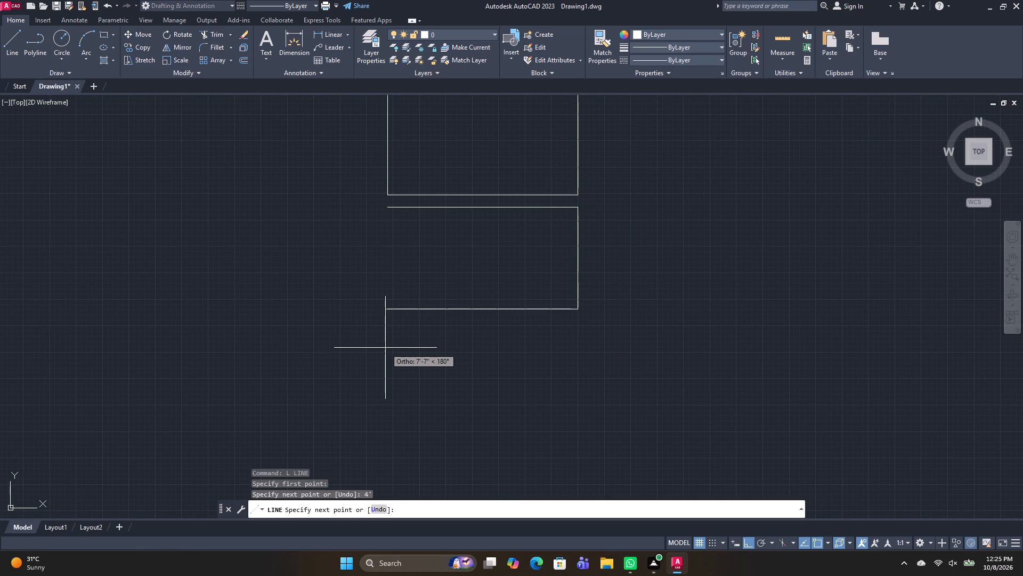
{"action": "type", "text": "7'6\""}
{"action": "key", "text": "Return"}
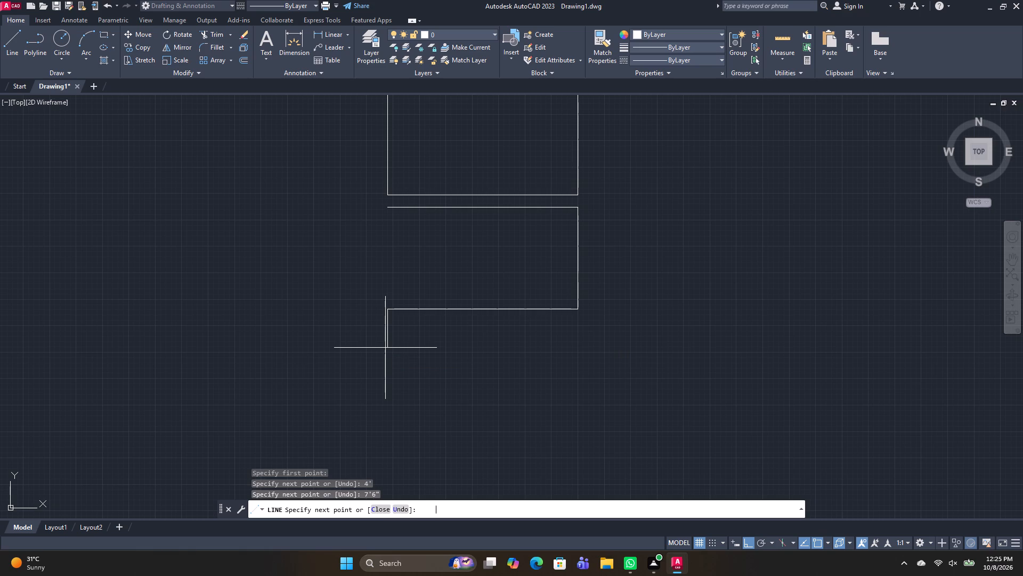
{"action": "left_click", "coordinate": [384, 204]}
{"action": "key", "text": "space"}
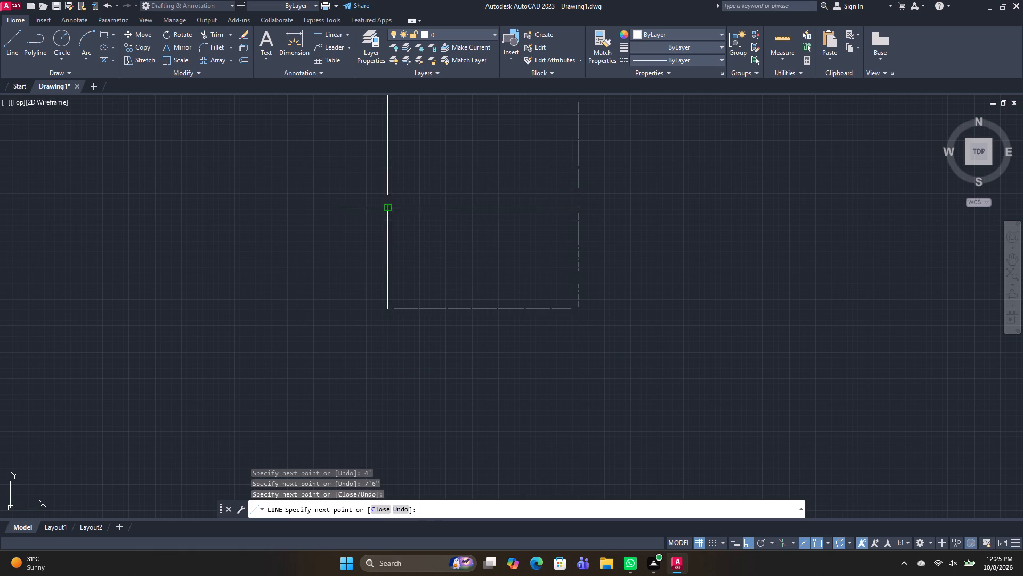
Offset the bottom edge of the new 4' deep room 6" downward.
{"action": "key", "text": "o"}
{"action": "key", "text": "space"}
{"action": "middle_click_drag", "start_coordinate": [481, 319], "coordinate": [468, 273]}
{"action": "key", "text": "space"}
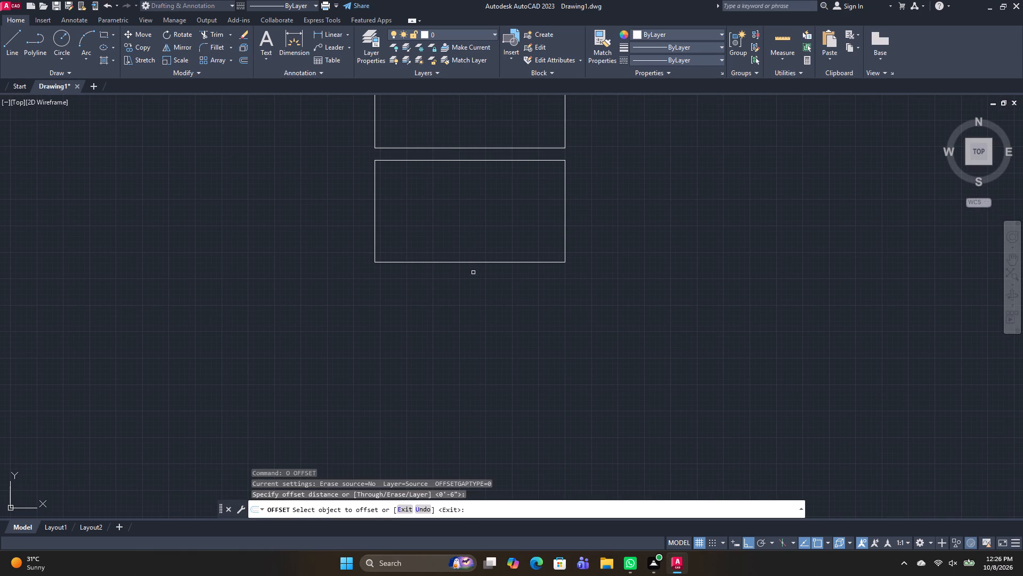
{"action": "left_click", "coordinate": [478, 264]}
{"action": "left_click", "coordinate": [485, 261]}
{"action": "left_click", "coordinate": [474, 339]}
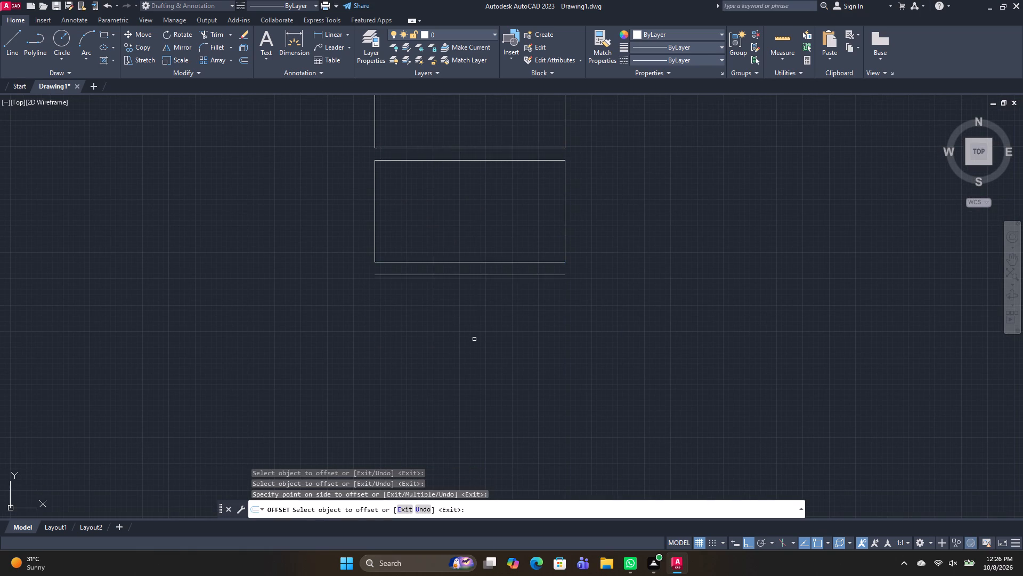
{"action": "middle_click_drag", "start_coordinate": [500, 359], "coordinate": [483, 313]}
{"action": "key", "text": "space"}
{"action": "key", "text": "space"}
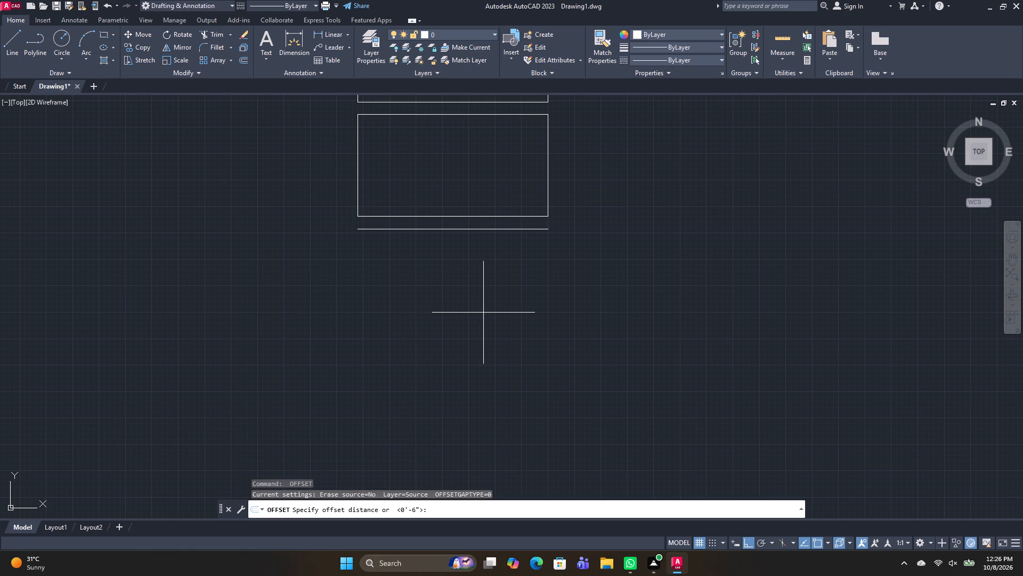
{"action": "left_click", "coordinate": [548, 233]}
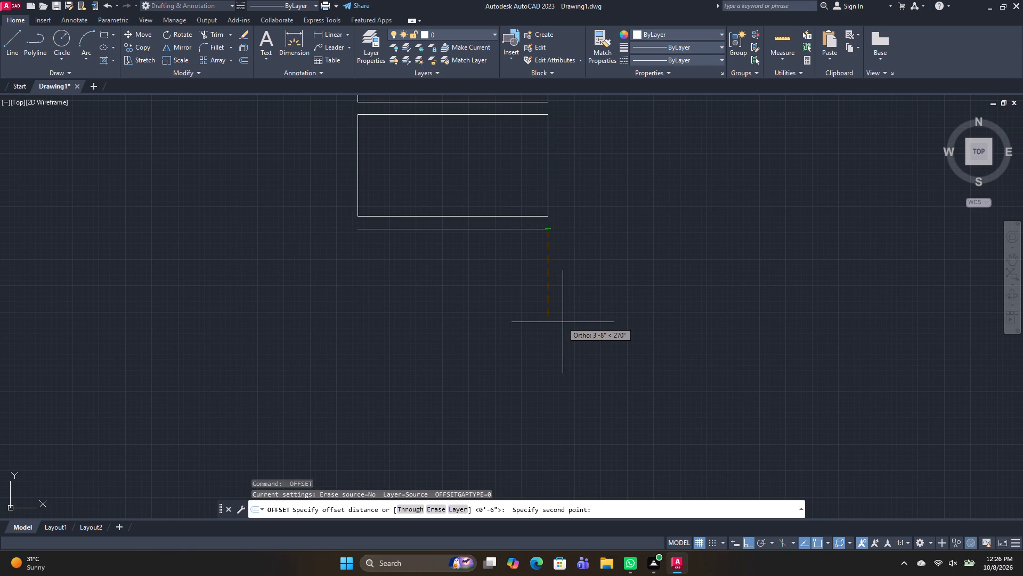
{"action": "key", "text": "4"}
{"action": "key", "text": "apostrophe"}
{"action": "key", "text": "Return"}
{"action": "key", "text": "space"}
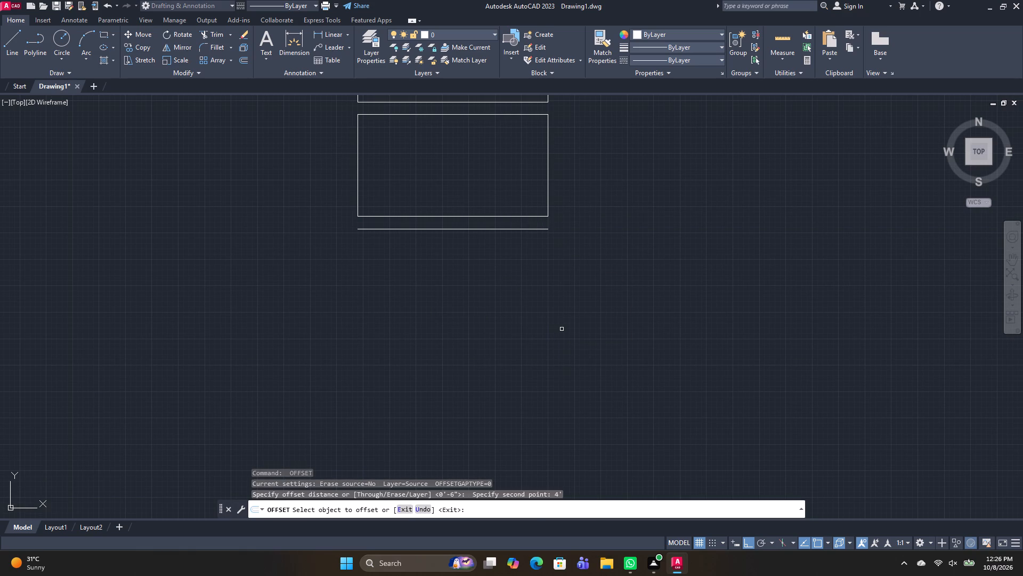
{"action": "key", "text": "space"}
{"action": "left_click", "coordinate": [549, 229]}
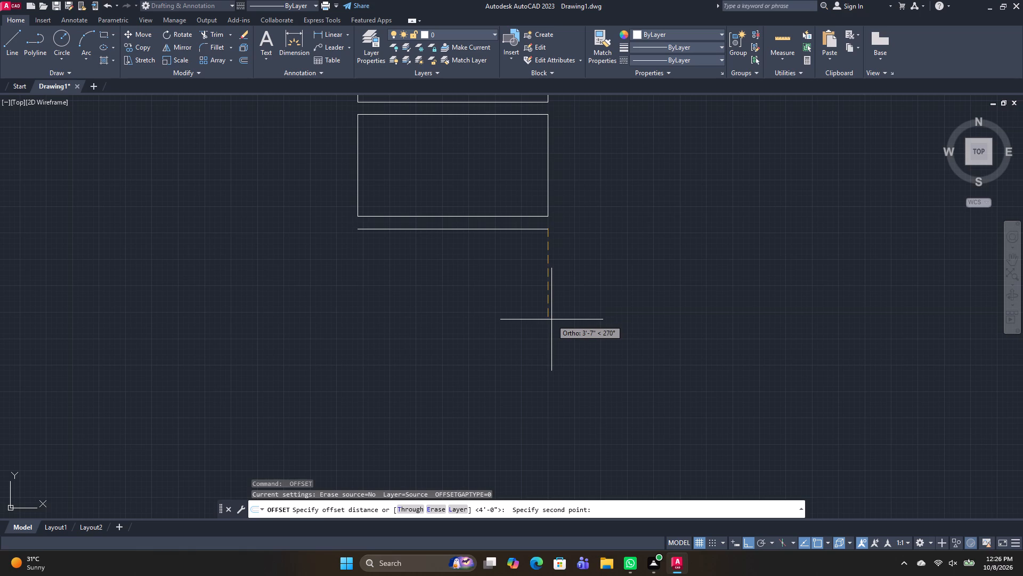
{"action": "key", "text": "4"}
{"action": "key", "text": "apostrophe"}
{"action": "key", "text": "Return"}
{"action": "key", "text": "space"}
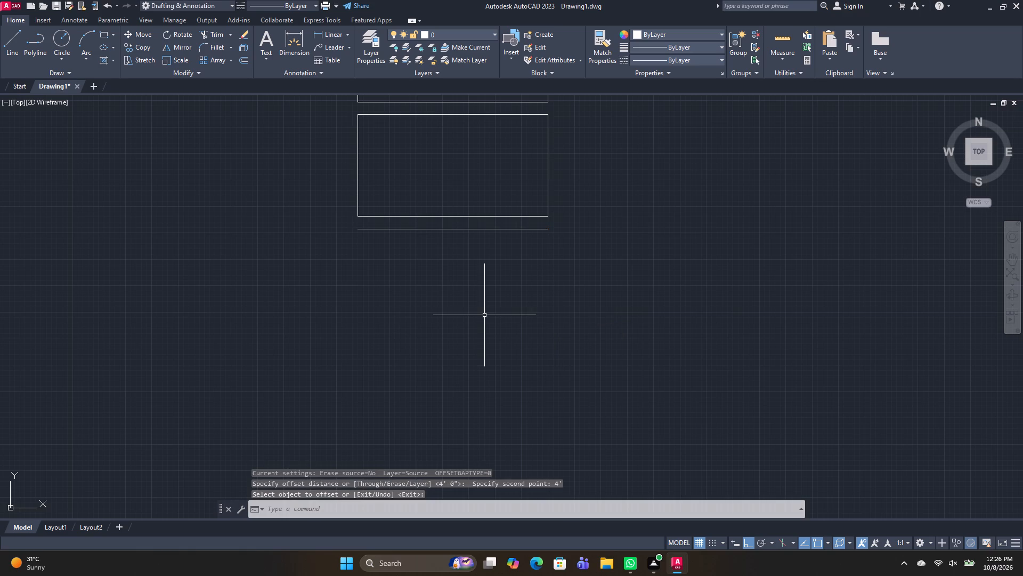
Draw a second 4' deep room from the lowest offset line's right end: 4' down, 7'6" left, and up to its left end.
{"action": "type", "text": "L"}
{"action": "key", "text": "space"}
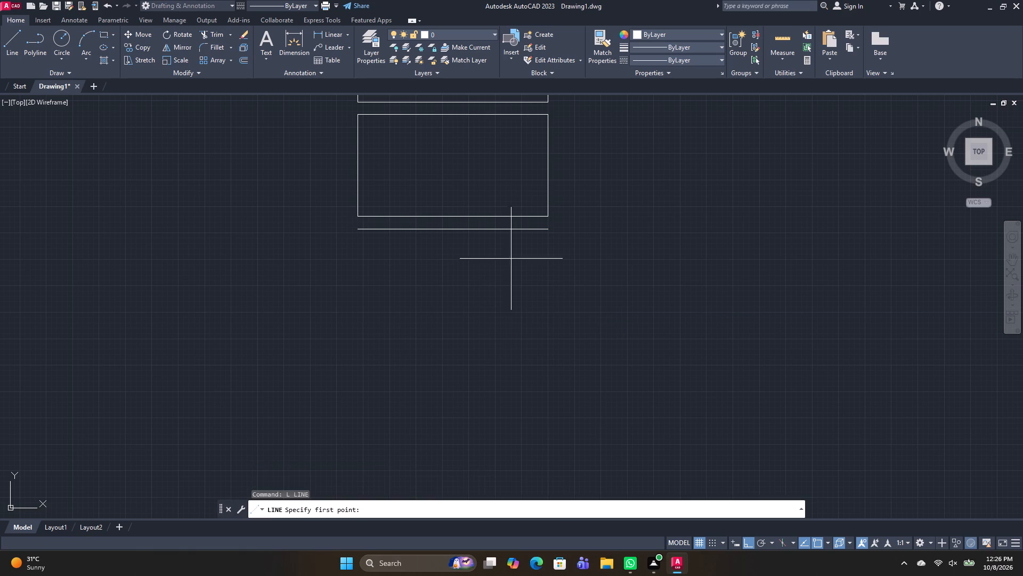
{"action": "left_click_drag", "start_coordinate": [547, 229], "coordinate": [547, 235]}
{"action": "type", "text": "4'"}
{"action": "key", "text": "Return"}
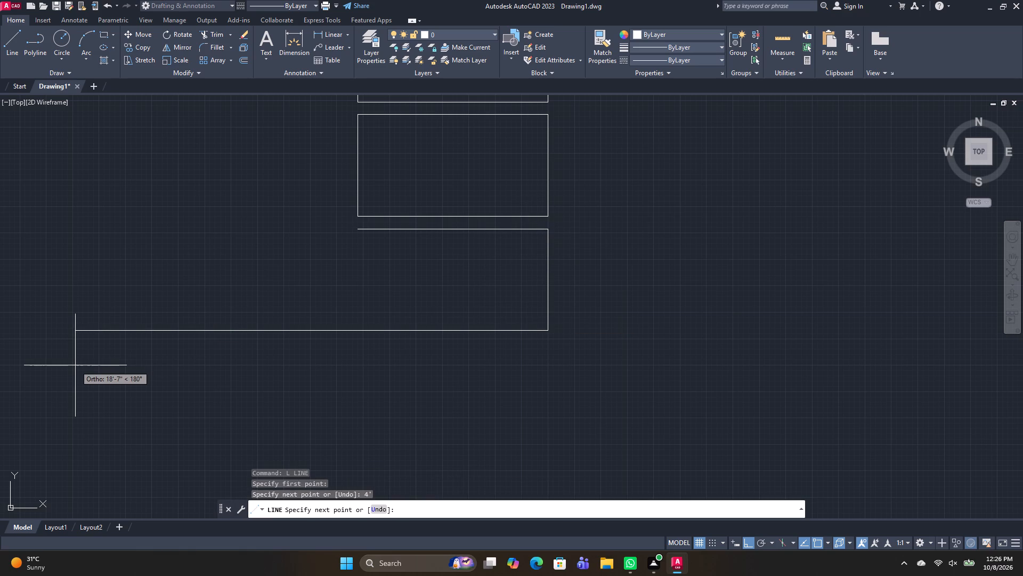
{"action": "key", "text": "4"}
{"action": "key", "text": "BackSpace"}
{"action": "key", "text": "7"}
{"action": "type", "text": "'6\""}
{"action": "key", "text": "Return"}
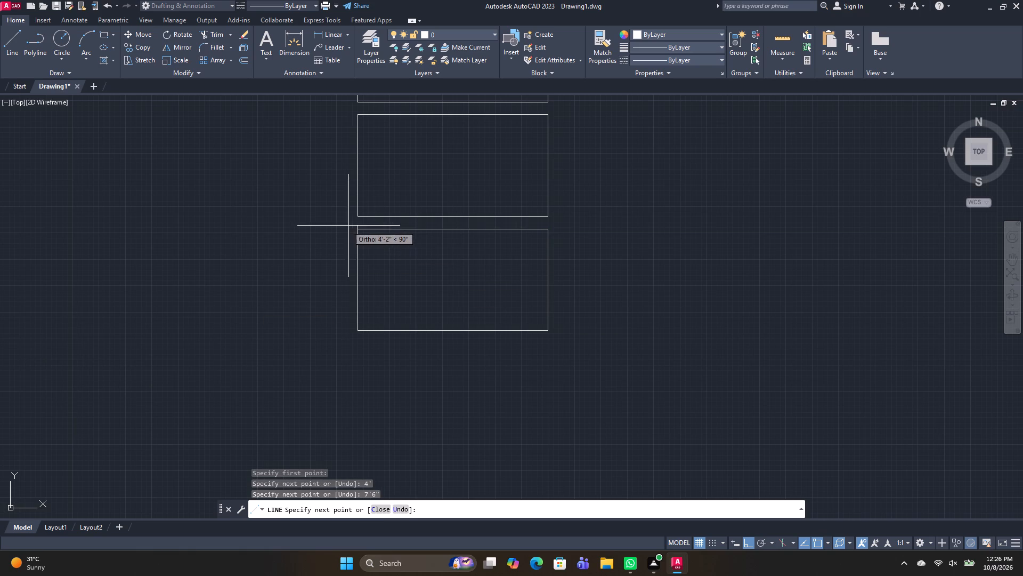
{"action": "left_click", "coordinate": [355, 229]}
{"action": "middle_click_drag", "start_coordinate": [393, 262], "coordinate": [392, 202]}
{"action": "key", "text": "space"}
Offset the bottom edge of the second 4' deep room 6" downward.
{"action": "type", "text": "O"}
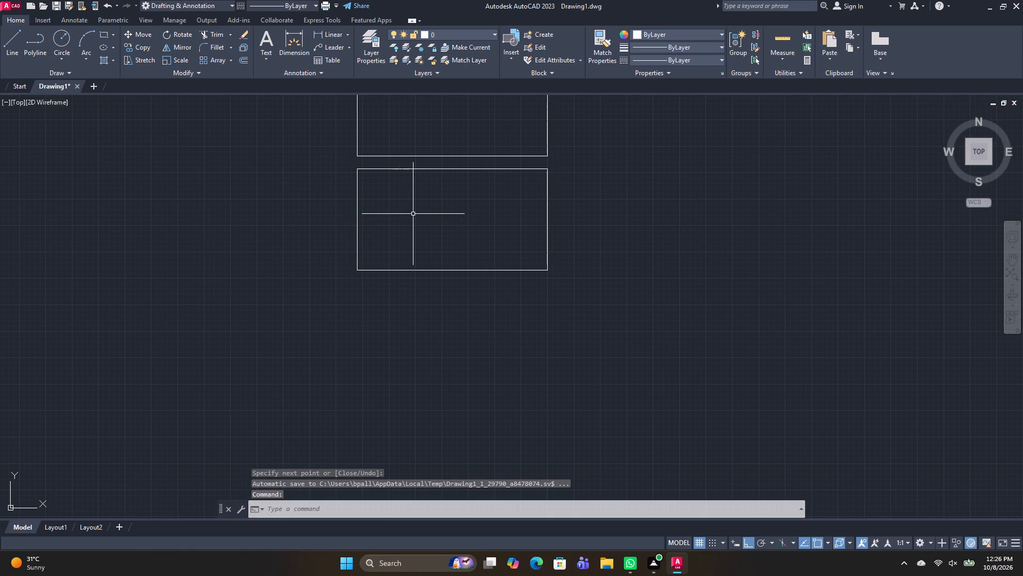
{"action": "key", "text": "space"}
{"action": "type", "text": "6\""}
{"action": "key", "text": "Return"}
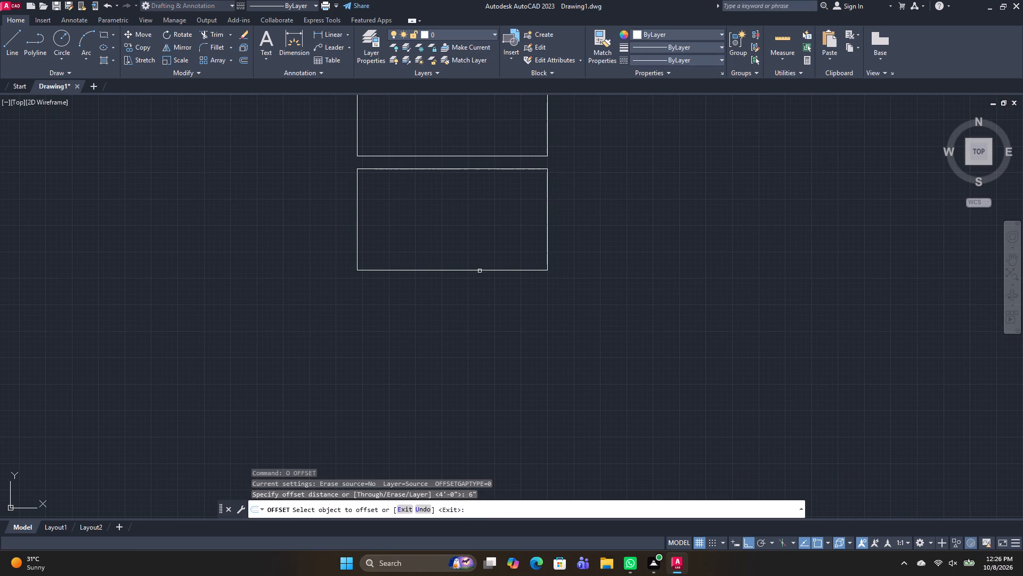
{"action": "left_click_drag", "start_coordinate": [479, 270], "coordinate": [479, 277]}
{"action": "left_click", "coordinate": [470, 318]}
{"action": "key", "text": "space"}
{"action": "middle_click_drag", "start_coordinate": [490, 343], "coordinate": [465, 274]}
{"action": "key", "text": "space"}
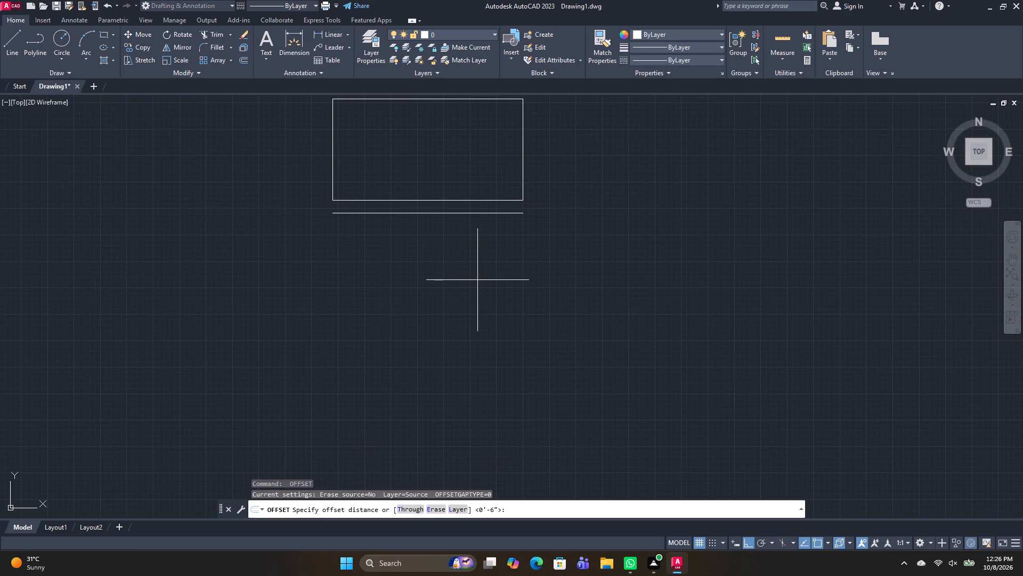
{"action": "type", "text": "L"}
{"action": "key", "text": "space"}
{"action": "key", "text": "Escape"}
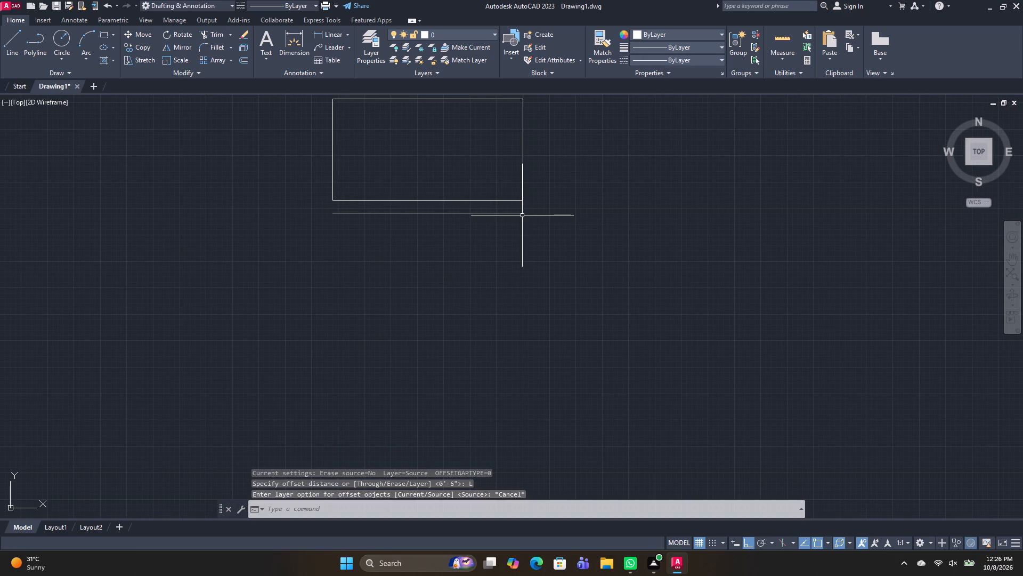
Draw a large room from the lowest offset line's right end: 13' down, 15'6" left, 13' up, and across to that line's left end.
{"action": "type", "text": "L"}
{"action": "key", "text": "space"}
{"action": "left_click", "coordinate": [522, 217]}
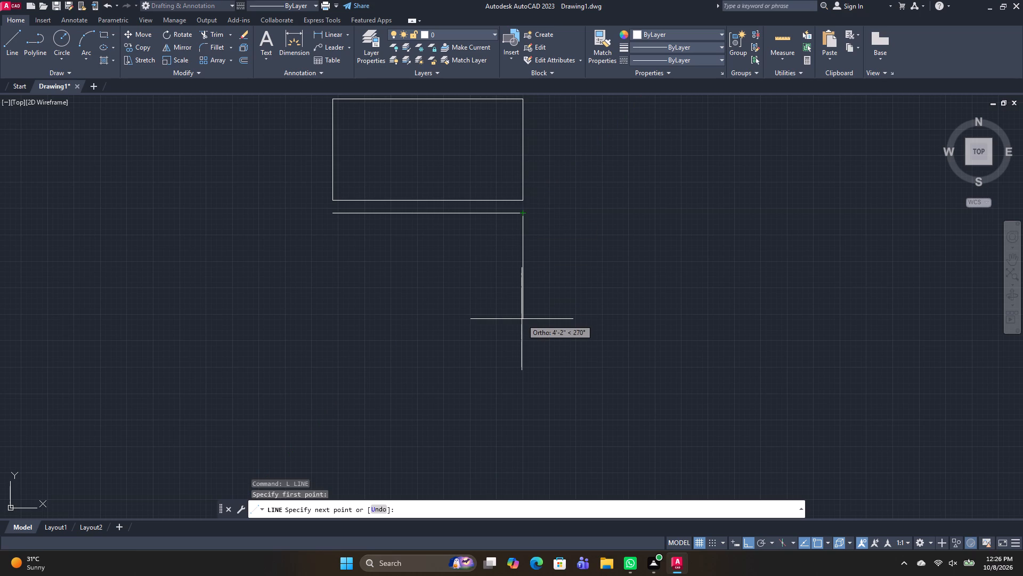
{"action": "type", "text": "13'"}
{"action": "key", "text": "Return"}
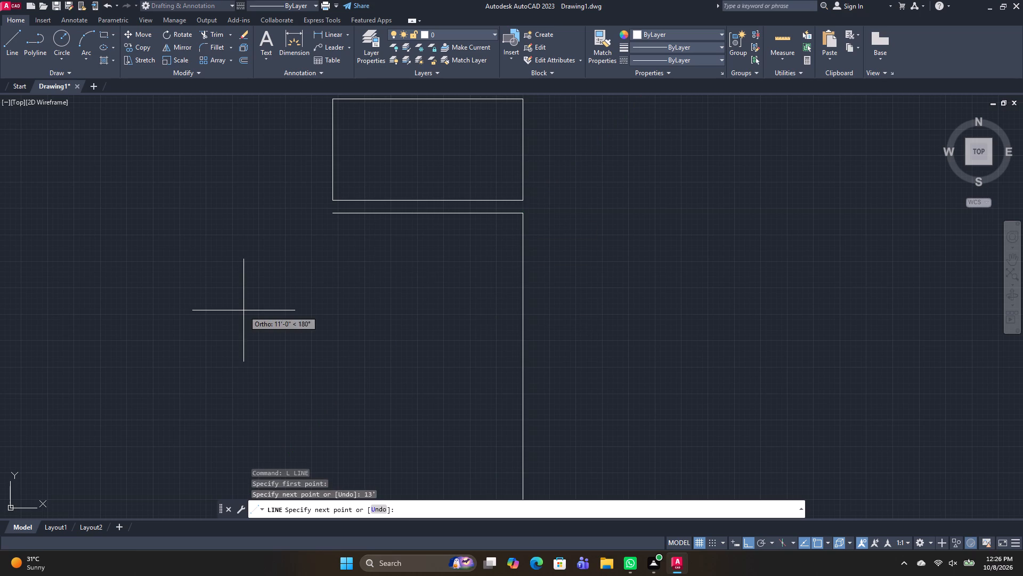
{"action": "scroll", "coordinate": [172, 310], "scroll_direction": "down", "scroll_amount": 1}
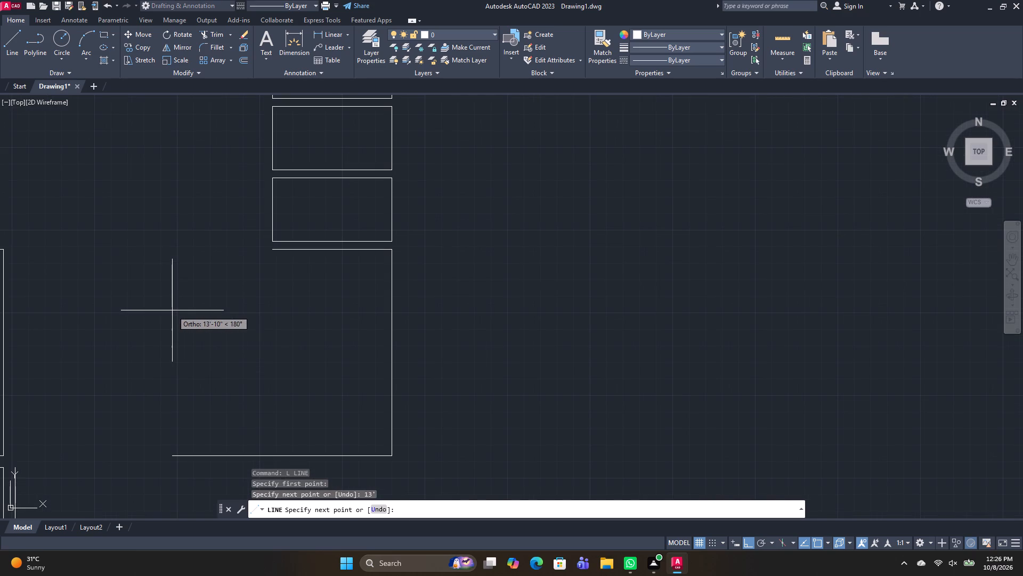
{"action": "type", "text": "15'6\""}
{"action": "key", "text": "Return"}
{"action": "type", "text": "13'"}
{"action": "key", "text": "Return"}
{"action": "left_click", "coordinate": [273, 249]}
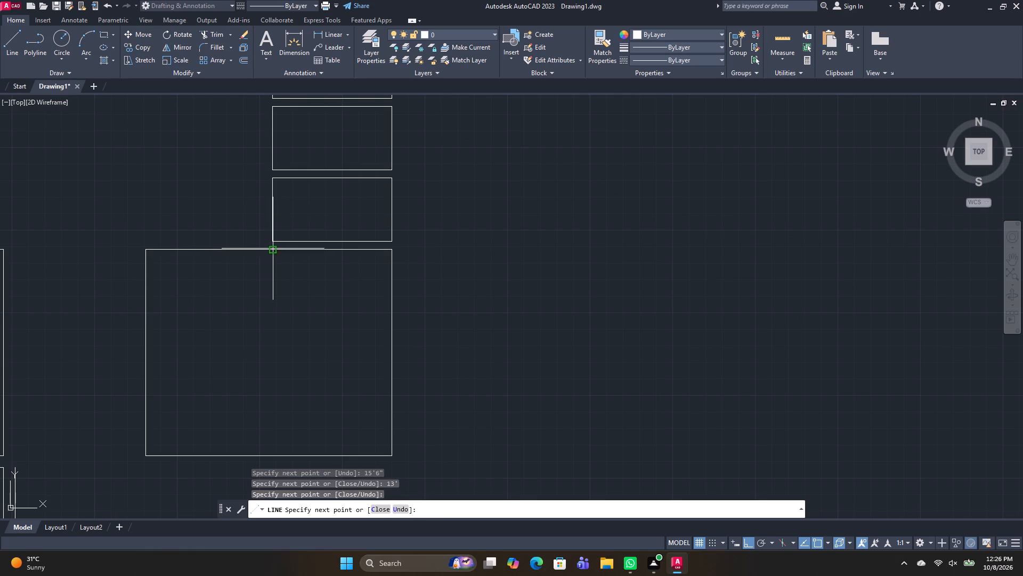
{"action": "middle_click_drag", "start_coordinate": [298, 306], "coordinate": [318, 181]}
{"action": "key", "text": "space"}
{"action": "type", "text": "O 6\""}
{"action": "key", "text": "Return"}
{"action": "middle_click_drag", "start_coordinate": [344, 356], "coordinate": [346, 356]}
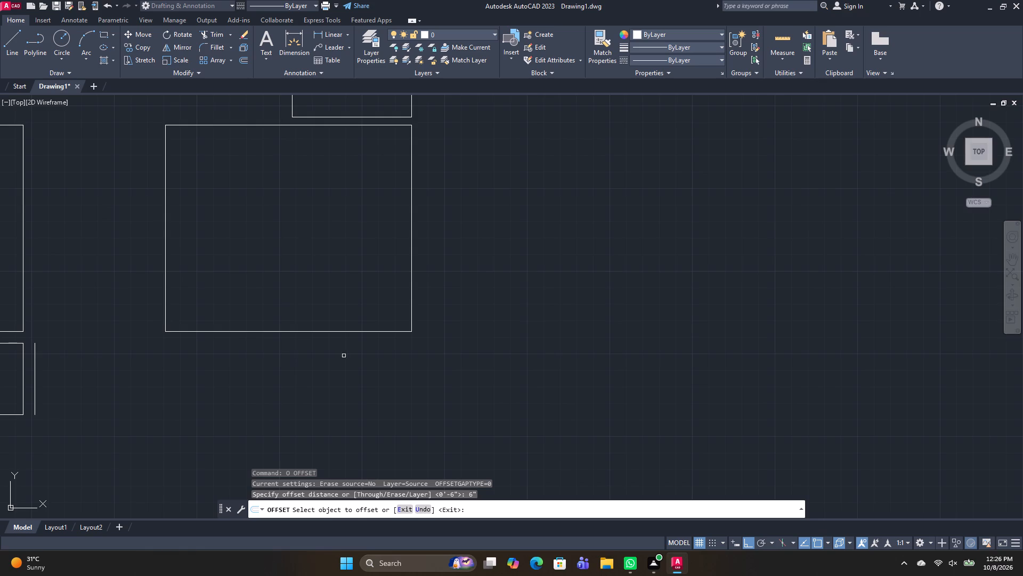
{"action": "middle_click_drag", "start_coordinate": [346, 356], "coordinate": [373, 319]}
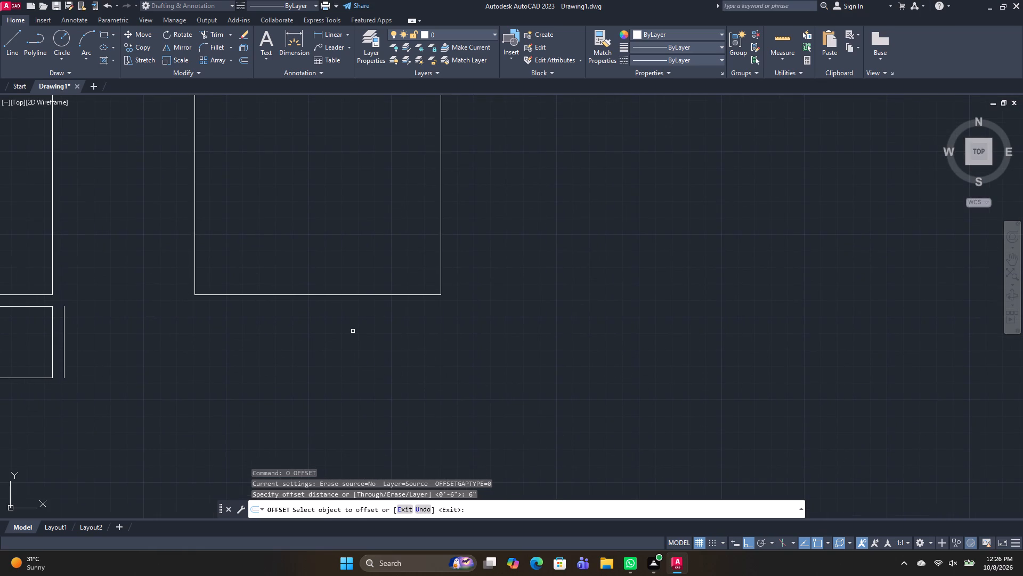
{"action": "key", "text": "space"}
Offset the bottom edge of the large 13' deep room 9" downward.
{"action": "key", "text": "space"}
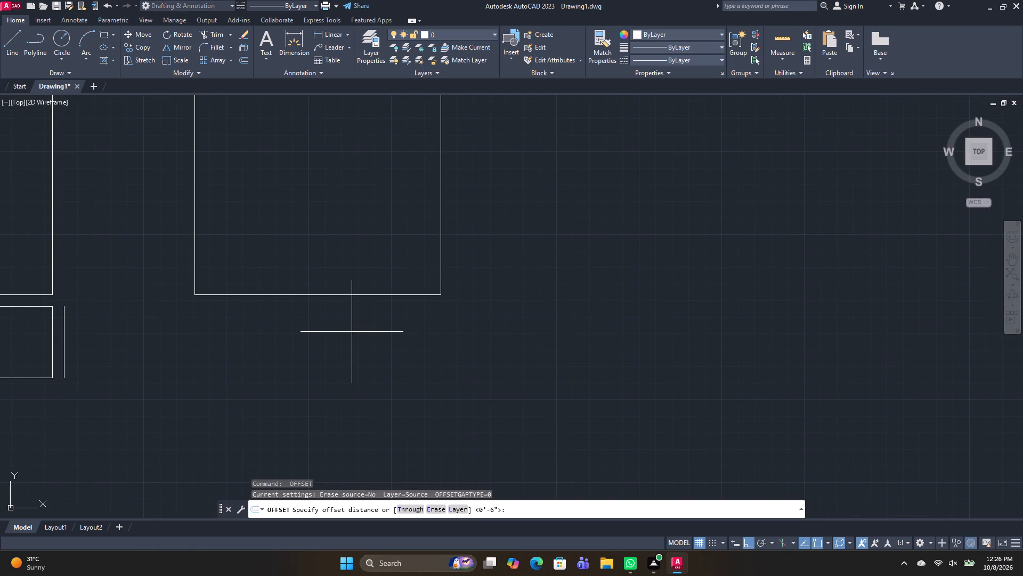
{"action": "type", "text": "9\""}
{"action": "key", "text": "Return"}
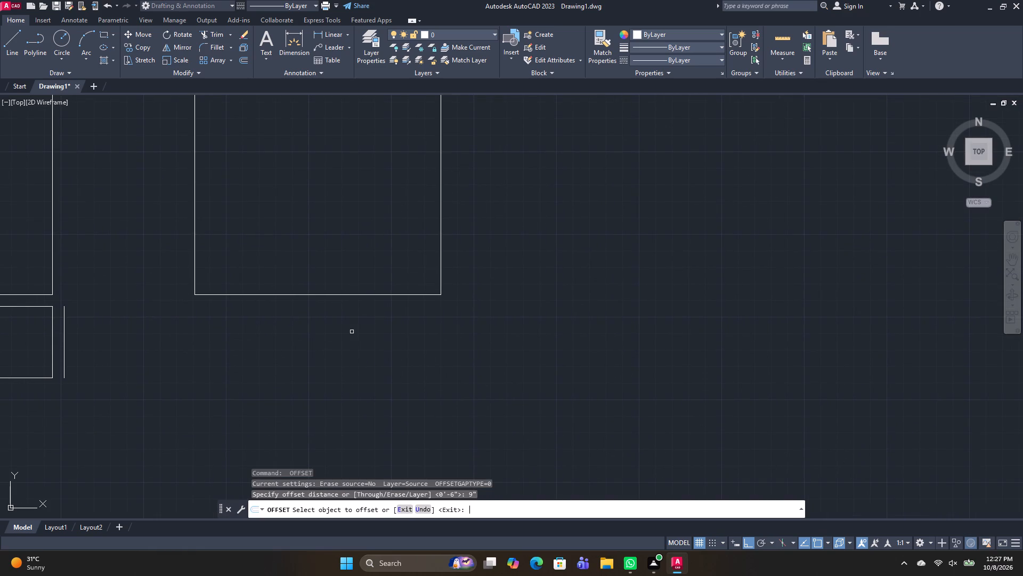
{"action": "left_click", "coordinate": [332, 295]}
{"action": "left_click", "coordinate": [335, 311]}
{"action": "key", "text": "space"}
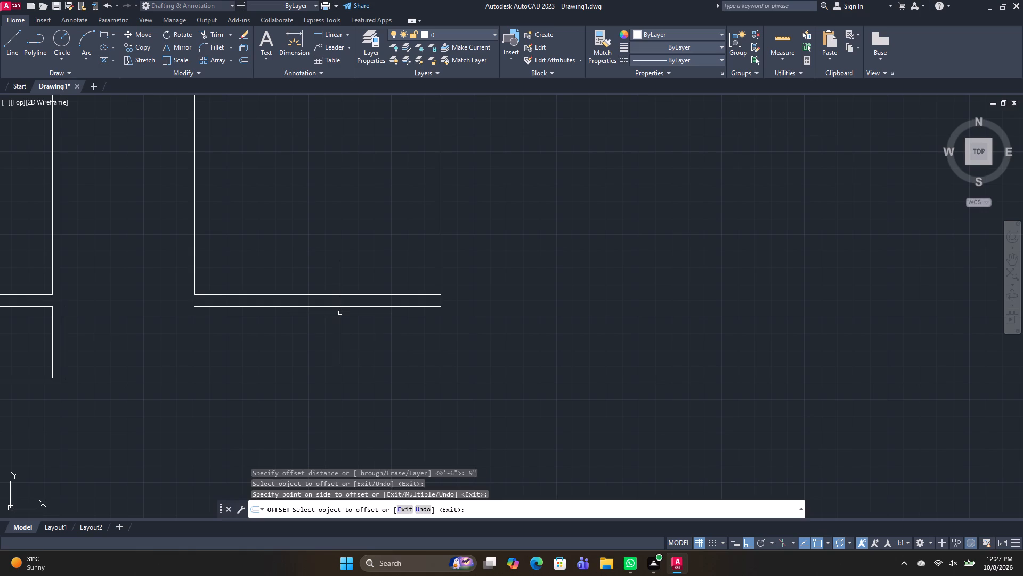
{"action": "key", "text": "space"}
{"action": "key", "text": "Escape"}
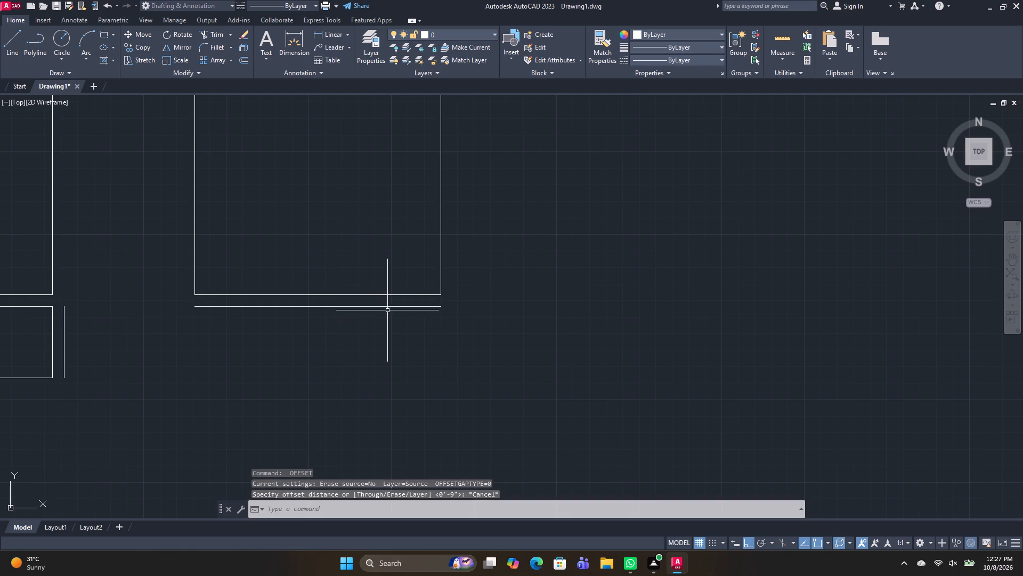
Draw a shallow room from the new offset line's right end: 4'6" down, 15'6" left, and up to that line's left end.
{"action": "type", "text": "L"}
{"action": "key", "text": "space"}
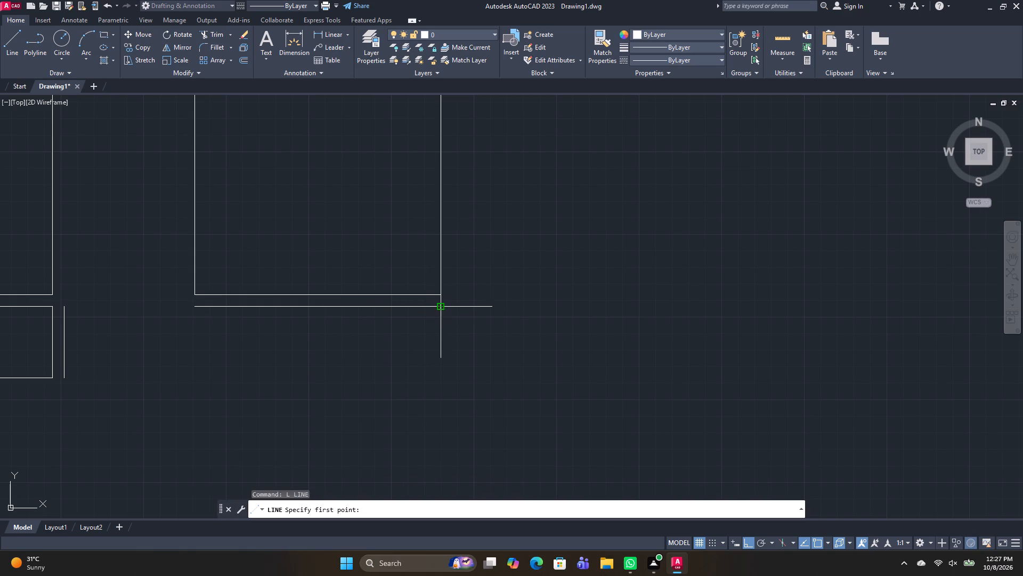
{"action": "left_click", "coordinate": [440, 308]}
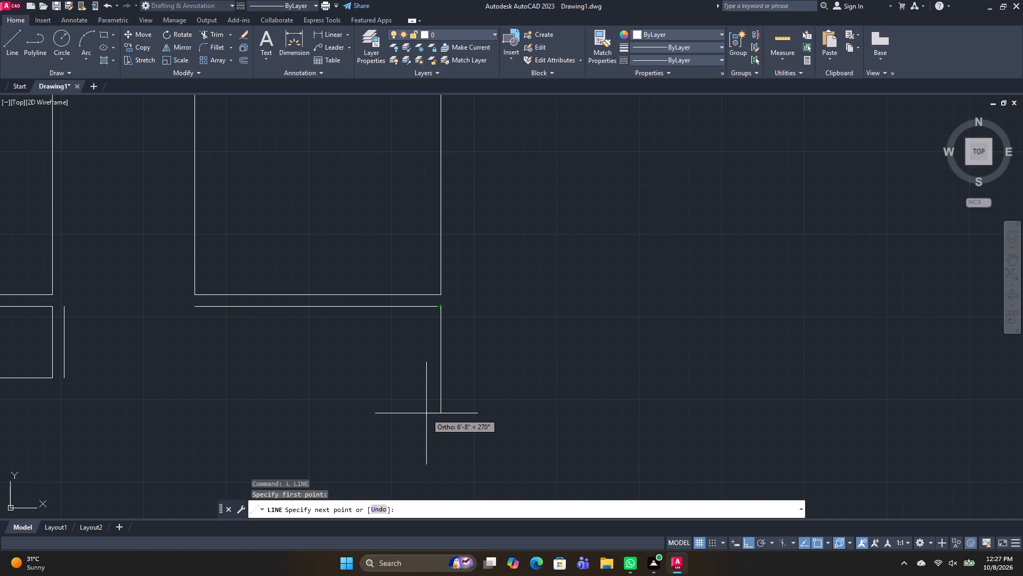
{"action": "type", "text": "4'6\""}
{"action": "key", "text": "Return"}
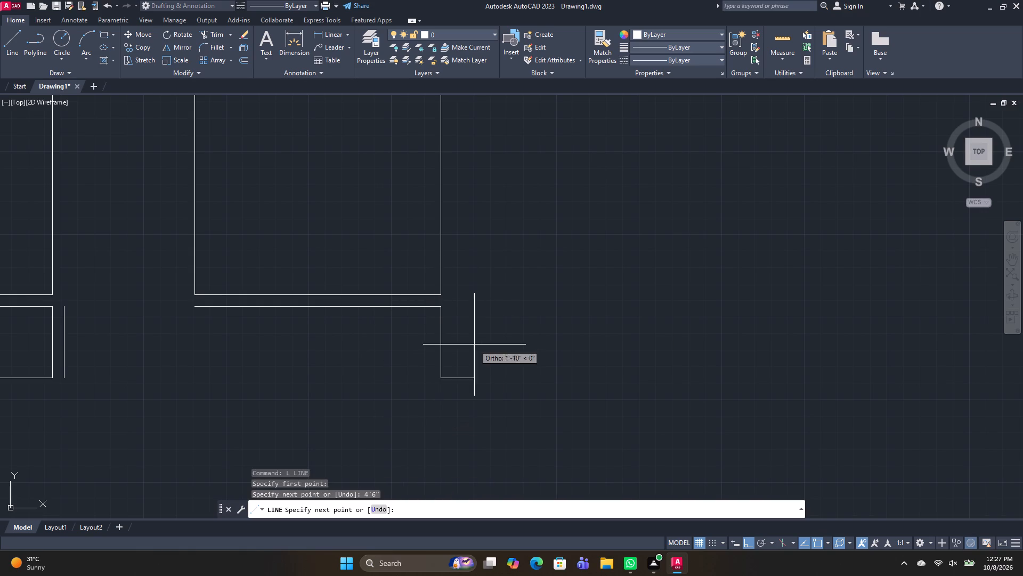
{"action": "type", "text": "15'6\""}
{"action": "key", "text": "Return"}
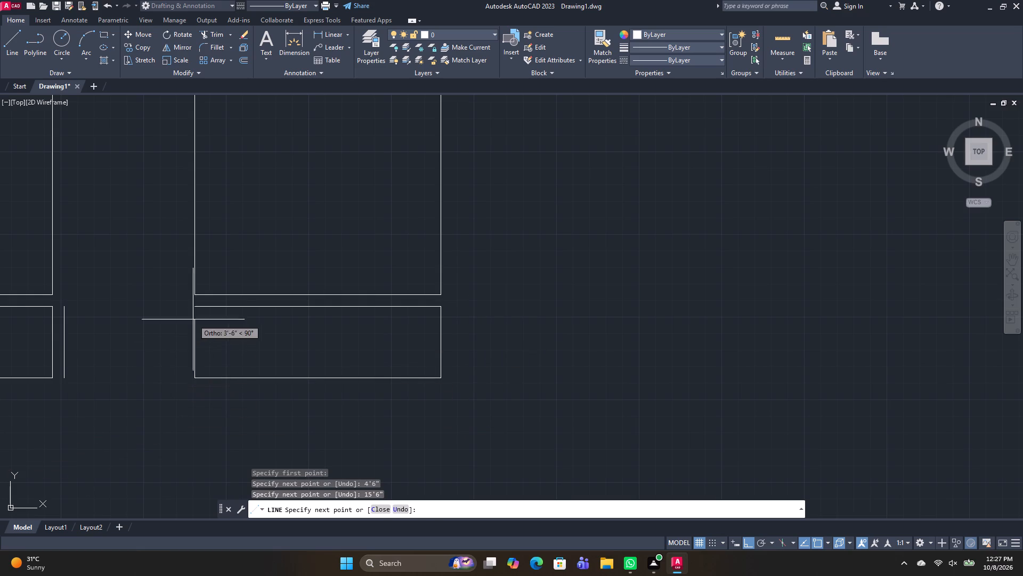
{"action": "left_click", "coordinate": [199, 306]}
{"action": "key", "text": "space"}
Offset the right edges of the large 13' deep room and the 4'6" deep room below it 9" outward.
{"action": "type", "text": "O 9\""}
{"action": "key", "text": "Return"}
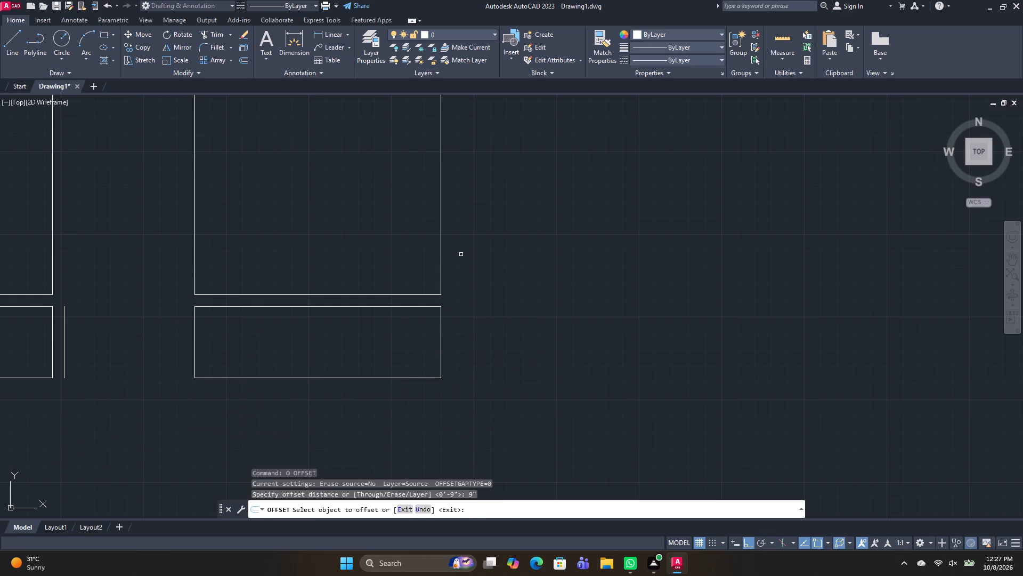
{"action": "left_click", "coordinate": [441, 255]}
{"action": "left_click", "coordinate": [492, 252]}
{"action": "left_click", "coordinate": [441, 323]}
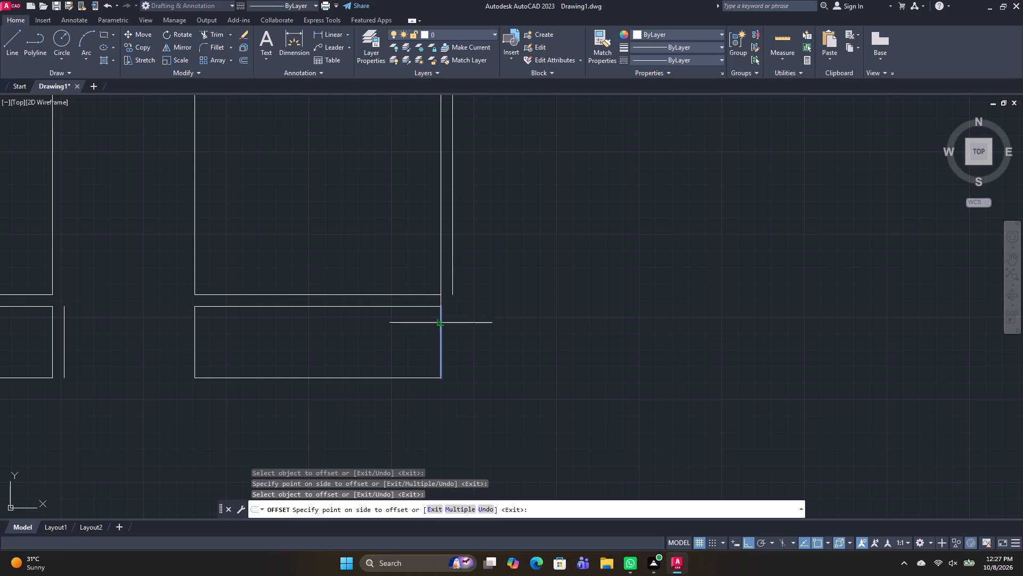
{"action": "left_click", "coordinate": [473, 326]}
Offset the right edges of the three small right-column rooms 9" outward.
{"action": "middle_click_drag", "start_coordinate": [237, 404], "coordinate": [369, 370]}
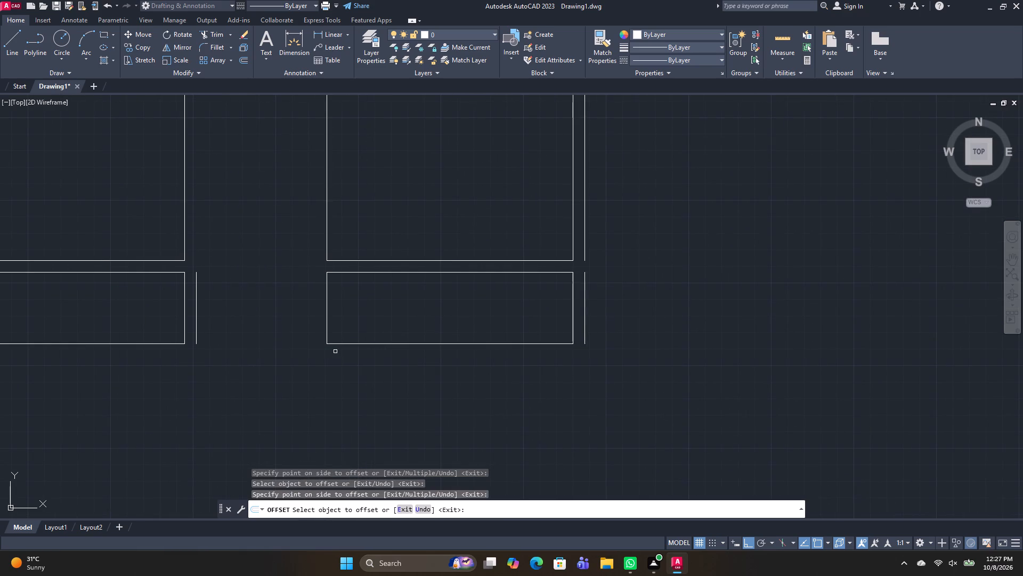
{"action": "middle_click_drag", "start_coordinate": [361, 332], "coordinate": [423, 417]}
{"action": "scroll", "coordinate": [410, 379], "scroll_direction": "down", "scroll_amount": 2}
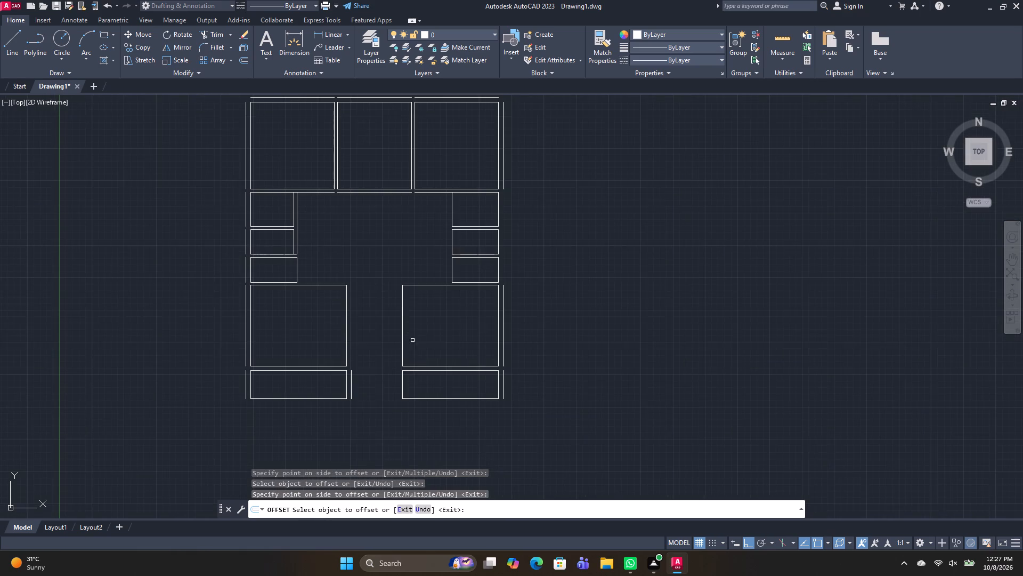
{"action": "scroll", "coordinate": [401, 332], "scroll_direction": "up", "scroll_amount": 1}
{"action": "scroll", "coordinate": [444, 352], "scroll_direction": "down", "scroll_amount": 2}
{"action": "scroll", "coordinate": [478, 310], "scroll_direction": "up", "scroll_amount": 2}
{"action": "left_click", "coordinate": [518, 318]}
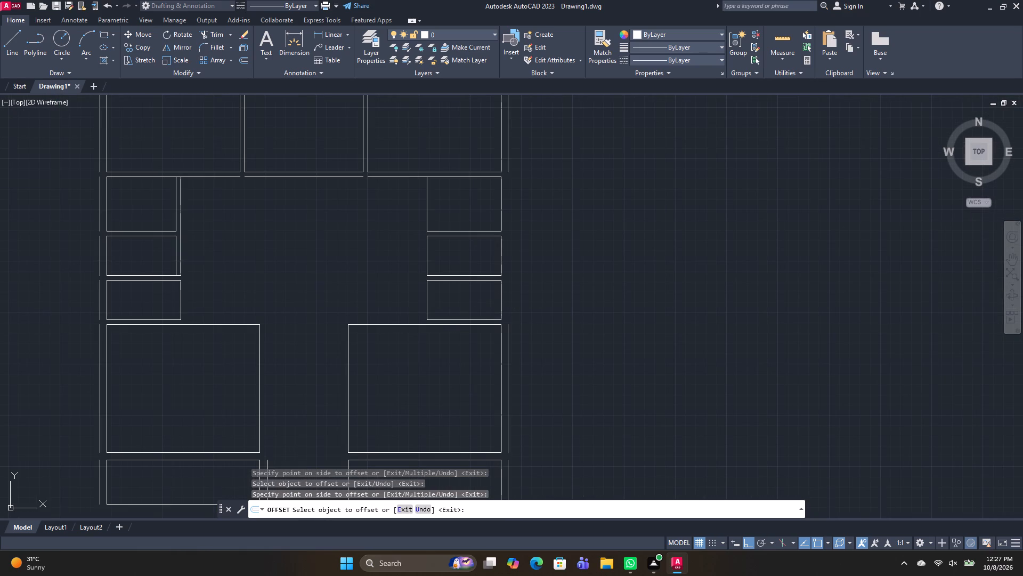
{"action": "left_click", "coordinate": [500, 291]}
{"action": "left_click", "coordinate": [533, 291]}
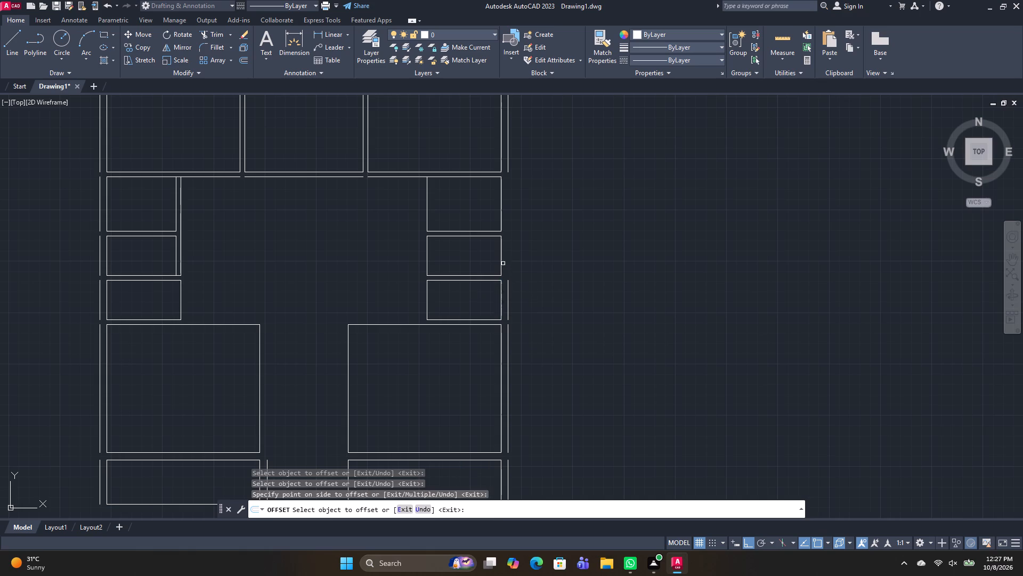
{"action": "left_click", "coordinate": [500, 260]}
{"action": "left_click", "coordinate": [542, 269]}
{"action": "left_click", "coordinate": [501, 216]}
{"action": "left_click", "coordinate": [543, 214]}
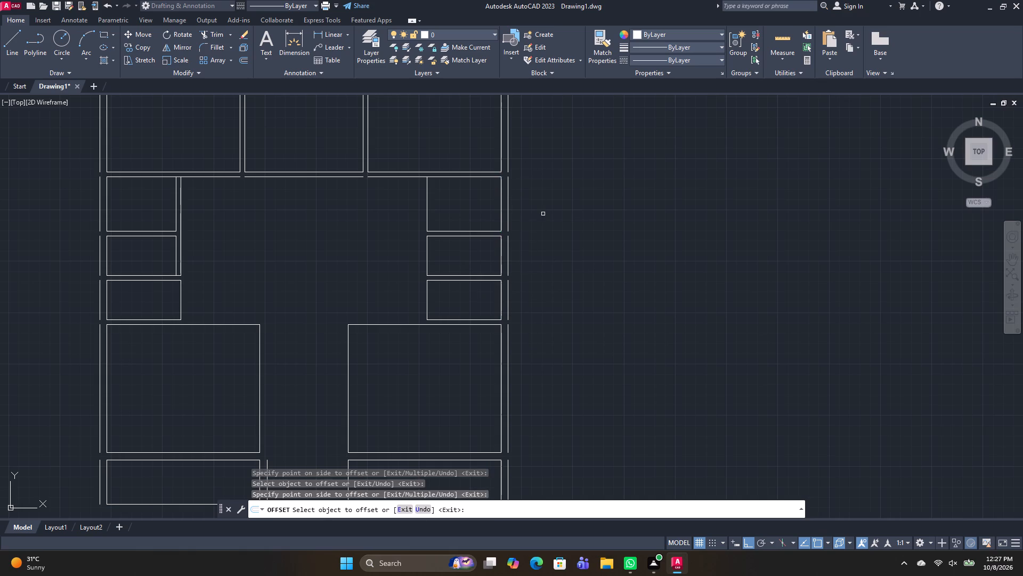
Offset the left edge of the right column's 4'6" deep bottom room 9" to the left.
{"action": "scroll", "coordinate": [514, 225], "scroll_direction": "down", "scroll_amount": 2}
{"action": "scroll", "coordinate": [525, 341], "scroll_direction": "up", "scroll_amount": 2}
{"action": "middle_click_drag", "start_coordinate": [421, 337], "coordinate": [421, 323]}
{"action": "left_click", "coordinate": [330, 283]}
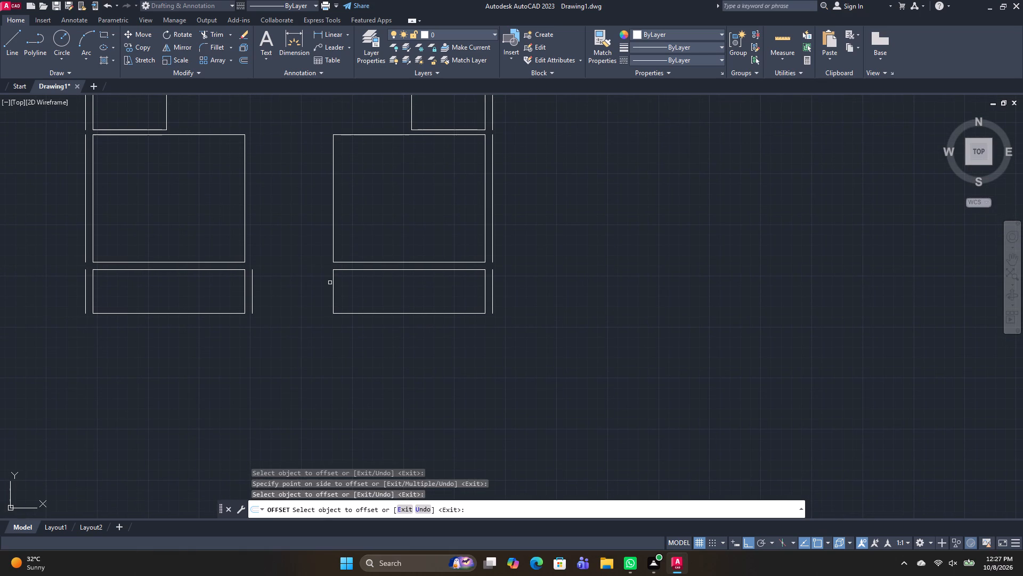
{"action": "left_click", "coordinate": [332, 284]}
{"action": "left_click", "coordinate": [314, 284]}
{"action": "key", "text": "space"}
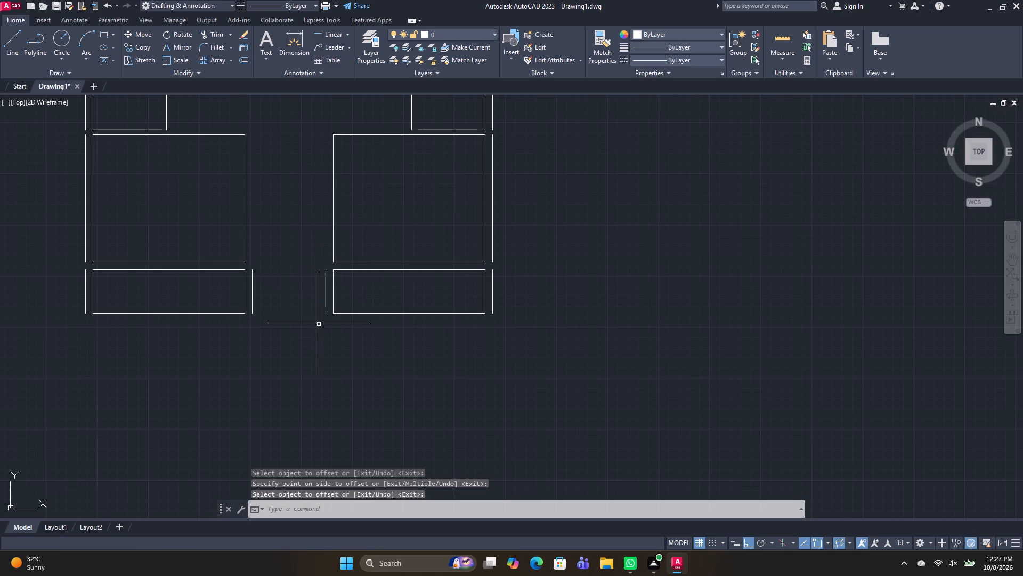
Extend the bottom edges of the two lowest rooms across the opening between them and out to both outer wall lines.
{"action": "type", "text": "TR"}
{"action": "key", "text": "space"}
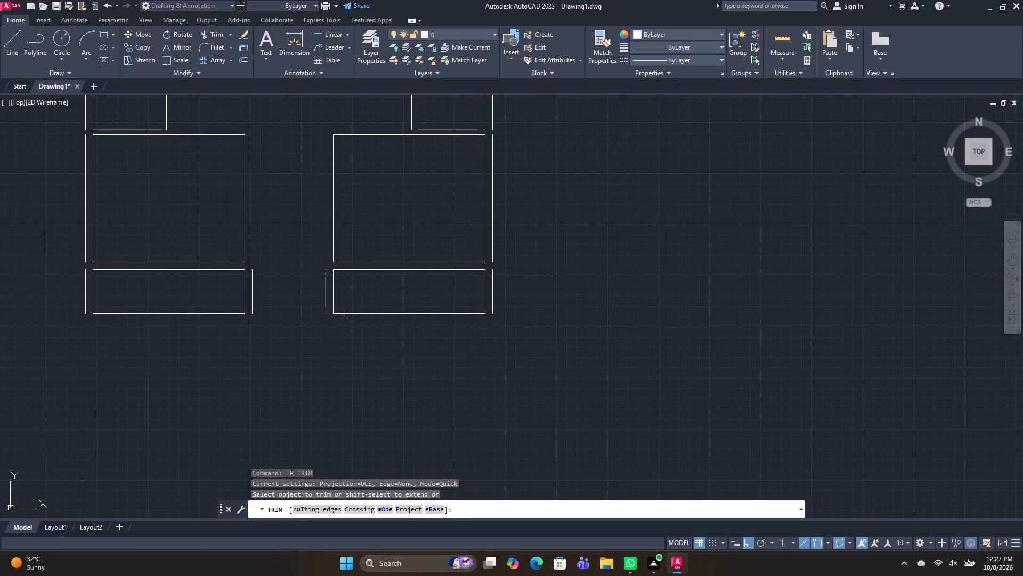
{"action": "left_click", "coordinate": [345, 314], "text": "shift"}
{"action": "left_click", "coordinate": [330, 313], "text": "shift"}
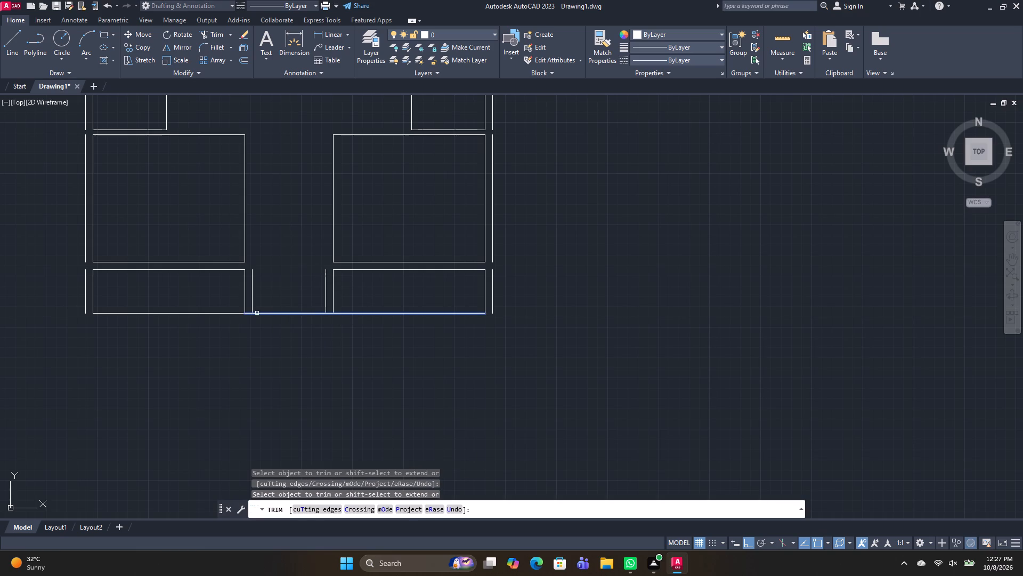
{"action": "left_click", "coordinate": [258, 313], "text": "shift"}
{"action": "left_click", "coordinate": [96, 313], "text": "shift"}
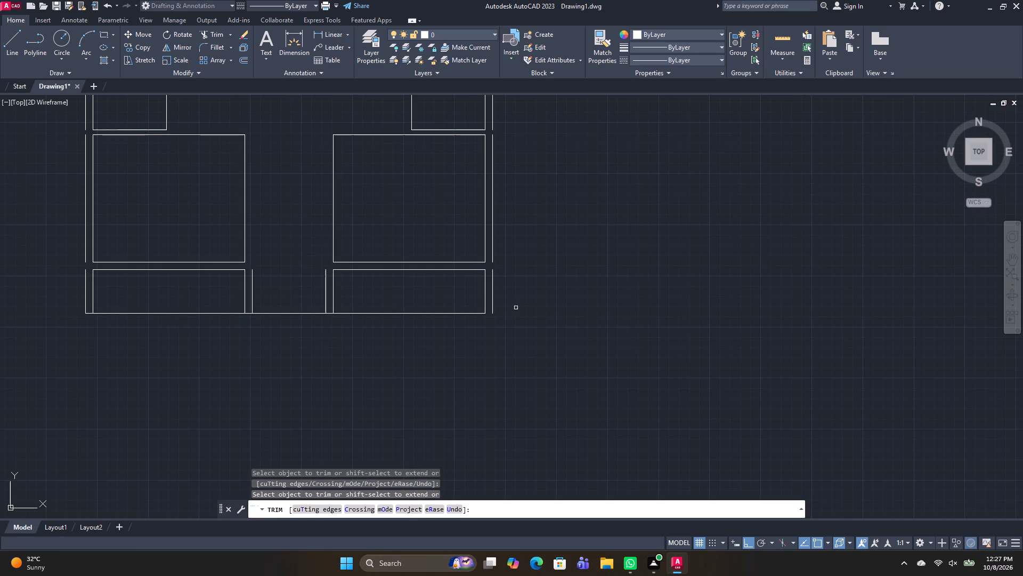
{"action": "left_click", "coordinate": [478, 315], "text": "shift"}
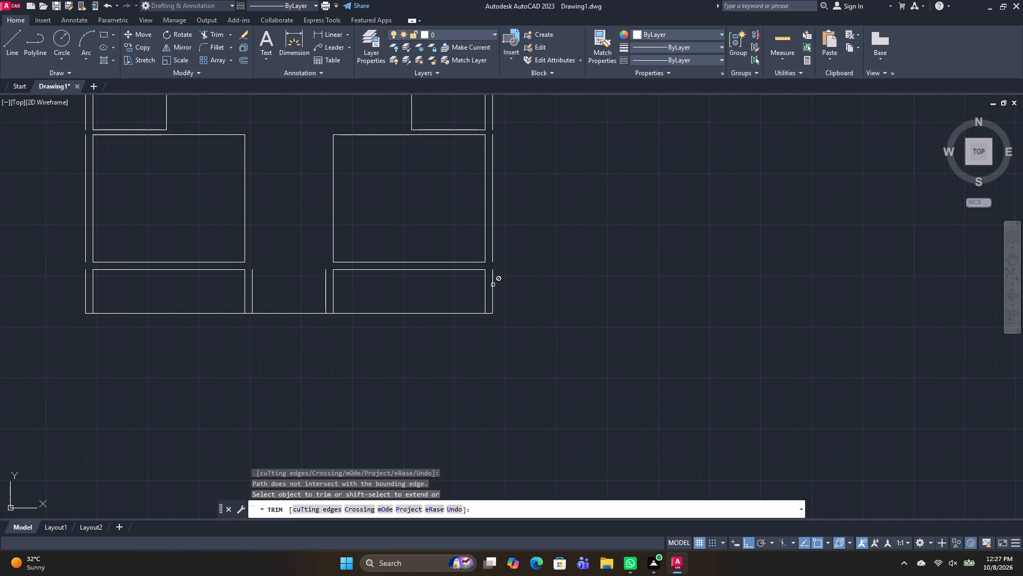
Extend the right outer wall segments upward across the gaps, from the lowest room past the three small rooms.
{"action": "left_click", "coordinate": [493, 285], "text": "shift"}
{"action": "left_click", "coordinate": [493, 253], "text": "shift"}
{"action": "middle_click_drag", "start_coordinate": [514, 256], "coordinate": [520, 385]}
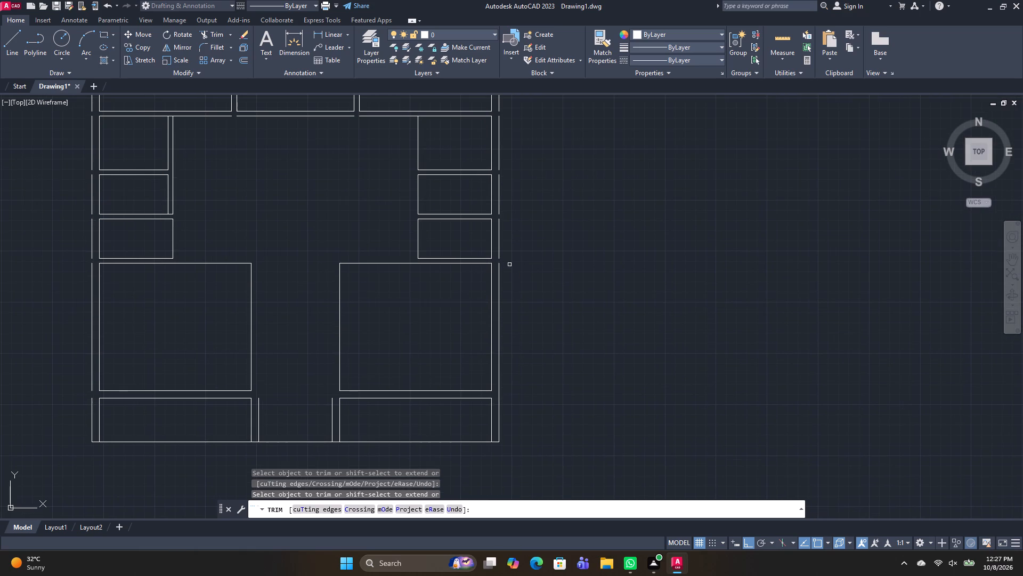
{"action": "left_click", "coordinate": [498, 249], "text": "shift"}
{"action": "left_click", "coordinate": [497, 205], "text": "shift"}
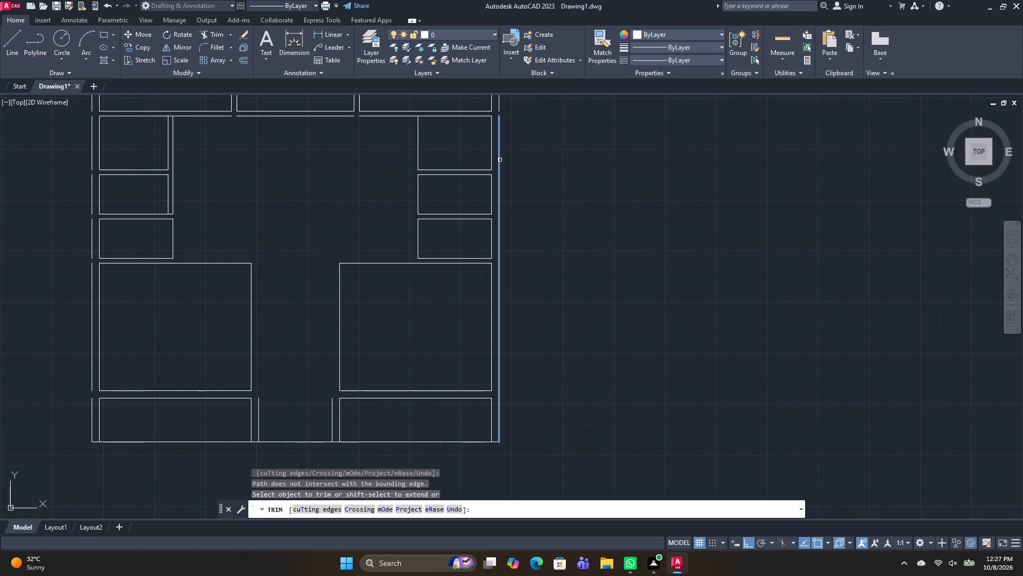
{"action": "left_click", "coordinate": [499, 160], "text": "shift"}
{"action": "middle_click_drag", "start_coordinate": [530, 213], "coordinate": [552, 342]}
{"action": "left_click", "coordinate": [519, 228], "text": "shift"}
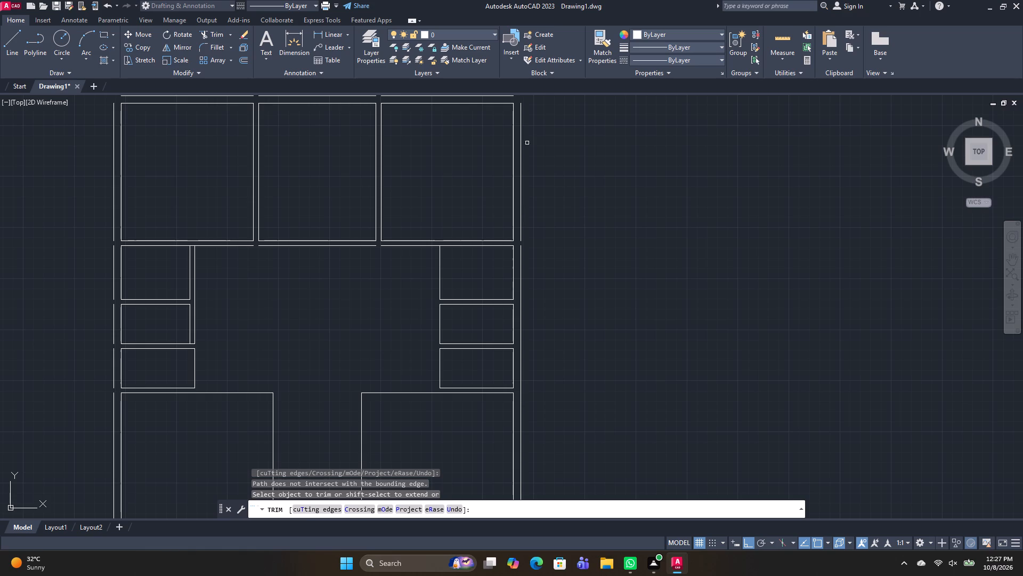
Extend the wall line below the top-right room leftward to close the gaps beneath the three top rooms.
{"action": "middle_click_drag", "start_coordinate": [555, 204], "coordinate": [580, 320]}
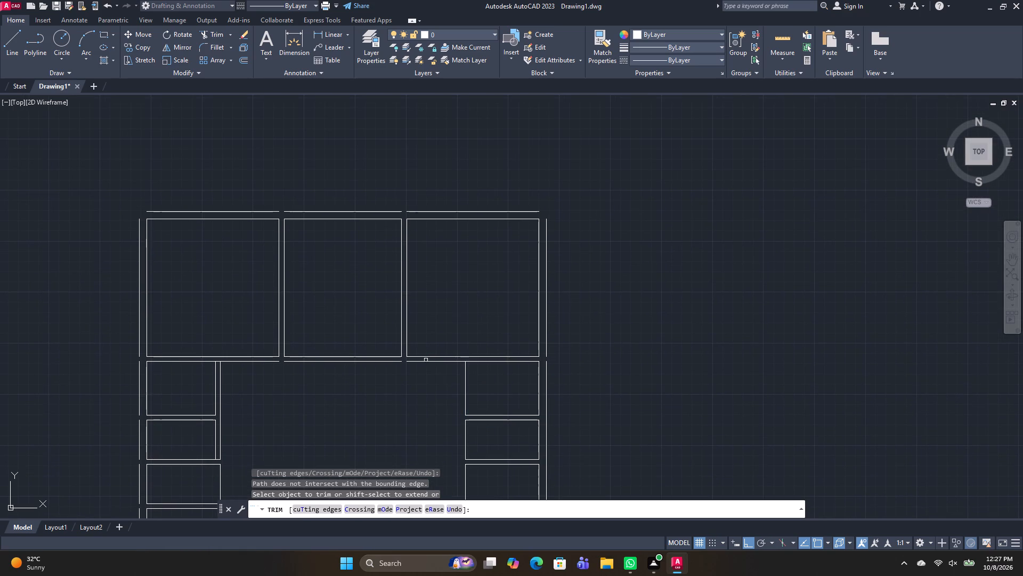
{"action": "left_click", "coordinate": [410, 362], "text": "shift"}
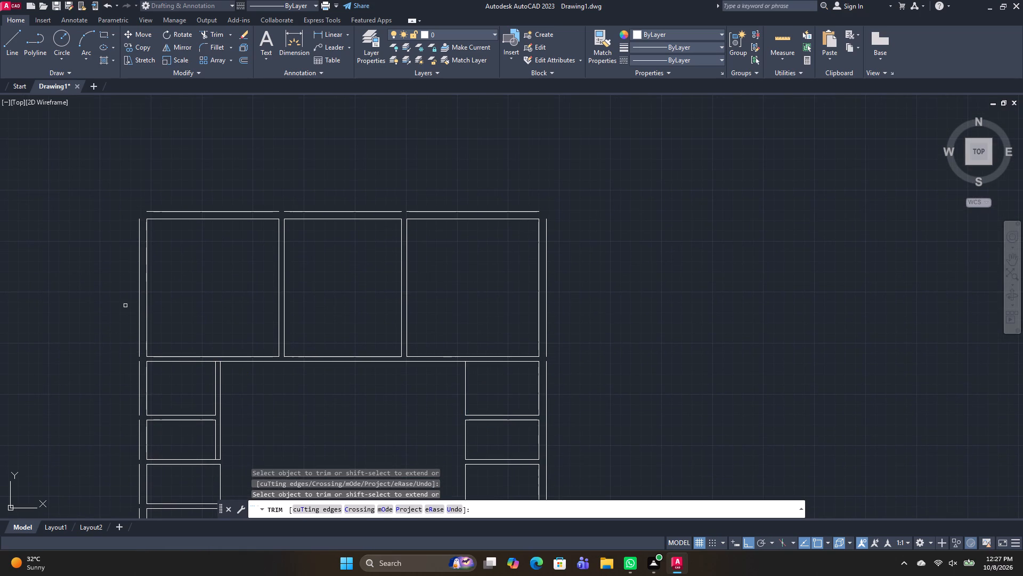
Extend the left outer wall segments upward across the gaps to form one continuous line from the bottom wall to the top room.
{"action": "left_click", "coordinate": [140, 317], "text": "shift"}
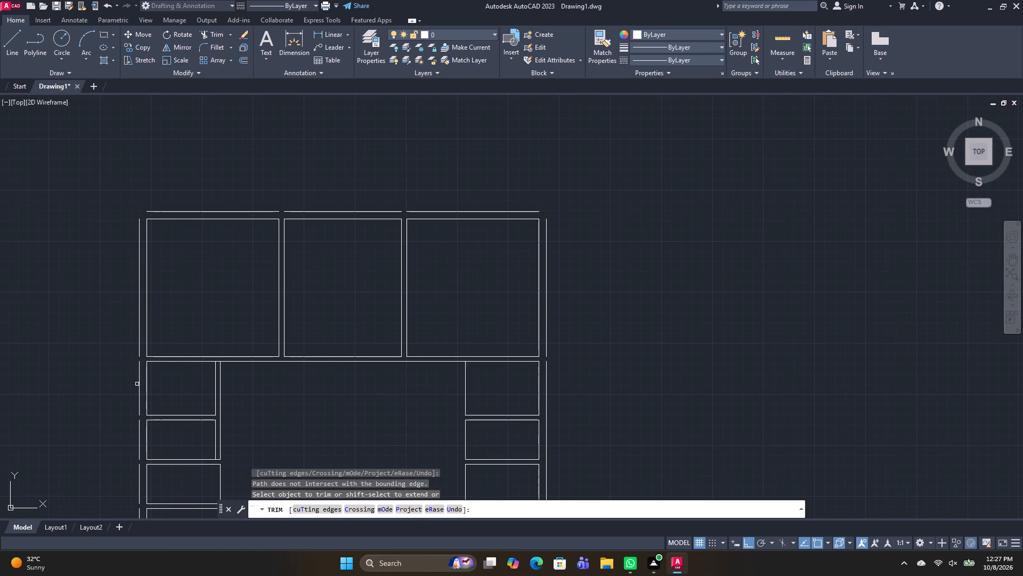
{"action": "left_click", "coordinate": [137, 384], "text": "shift"}
{"action": "middle_click_drag", "start_coordinate": [143, 390], "coordinate": [157, 290]}
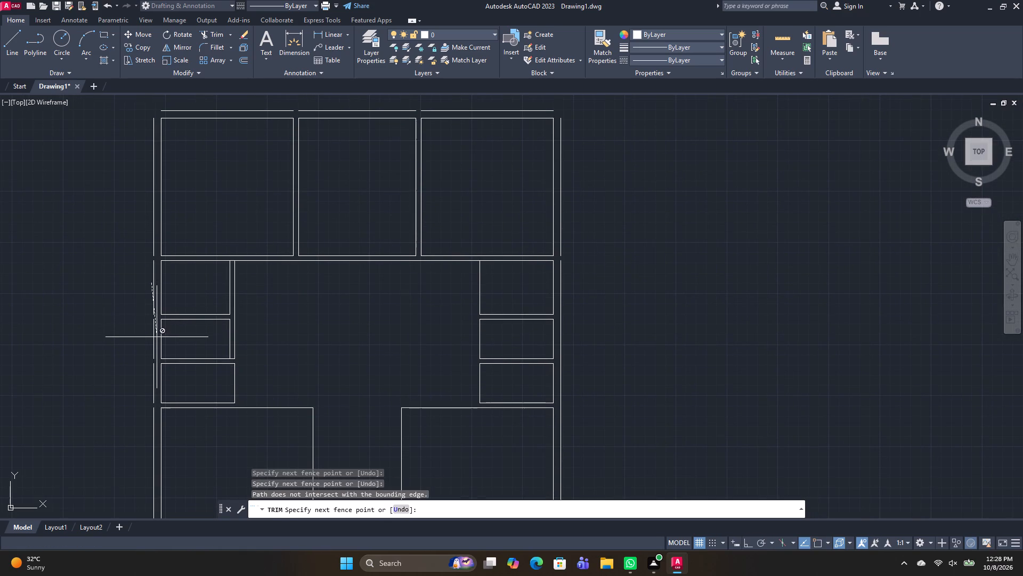
{"action": "left_click", "coordinate": [116, 323]}
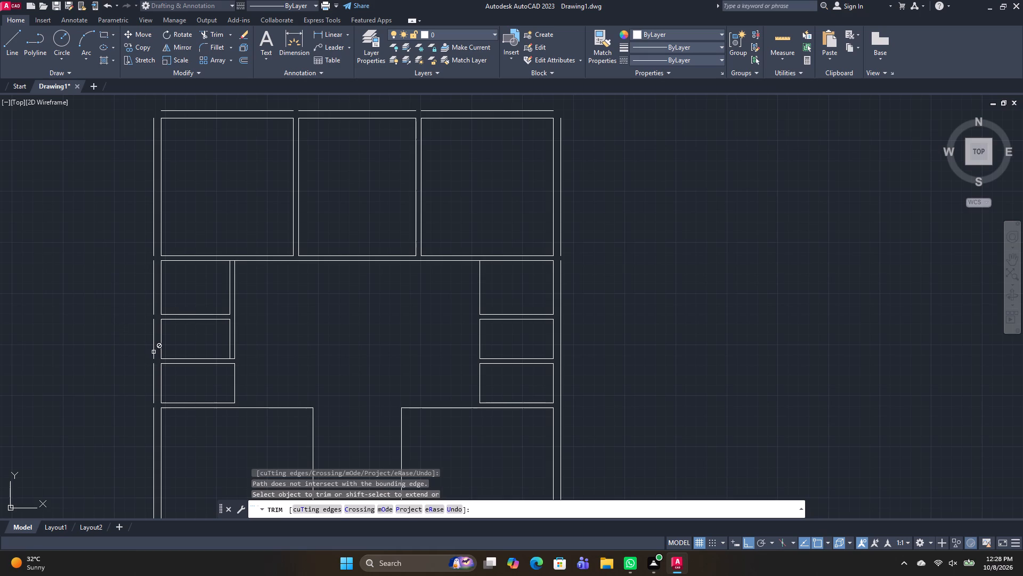
{"action": "scroll", "coordinate": [148, 392], "scroll_direction": "down", "scroll_amount": 1}
{"action": "scroll", "coordinate": [148, 417], "scroll_direction": "up", "scroll_amount": 2}
{"action": "middle_click_drag", "start_coordinate": [160, 419], "coordinate": [174, 275]}
{"action": "scroll", "coordinate": [166, 329], "scroll_direction": "down", "scroll_amount": 2}
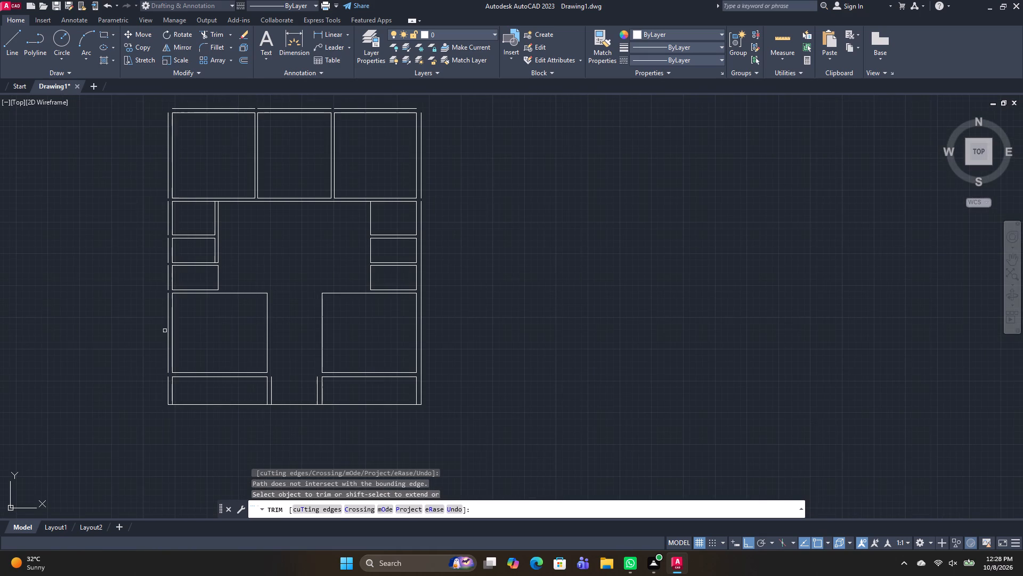
{"action": "left_click", "coordinate": [168, 364], "text": "shift"}
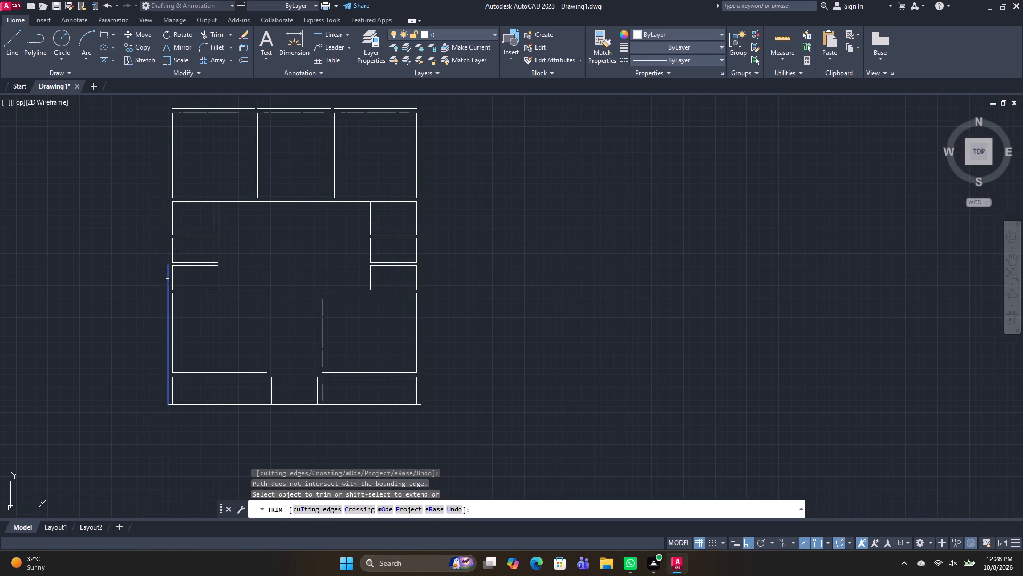
{"action": "left_click", "coordinate": [167, 281], "text": "shift"}
{"action": "left_click", "coordinate": [168, 252], "text": "shift"}
{"action": "left_click", "coordinate": [168, 221], "text": "shift"}
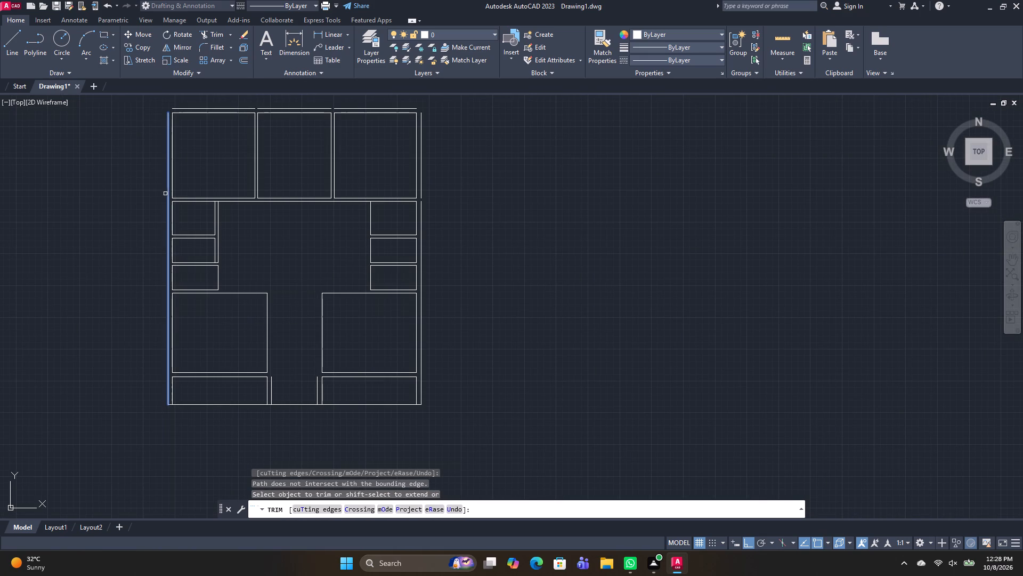
{"action": "left_click", "coordinate": [168, 190], "text": "shift"}
{"action": "middle_click_drag", "start_coordinate": [255, 270], "coordinate": [290, 351]}
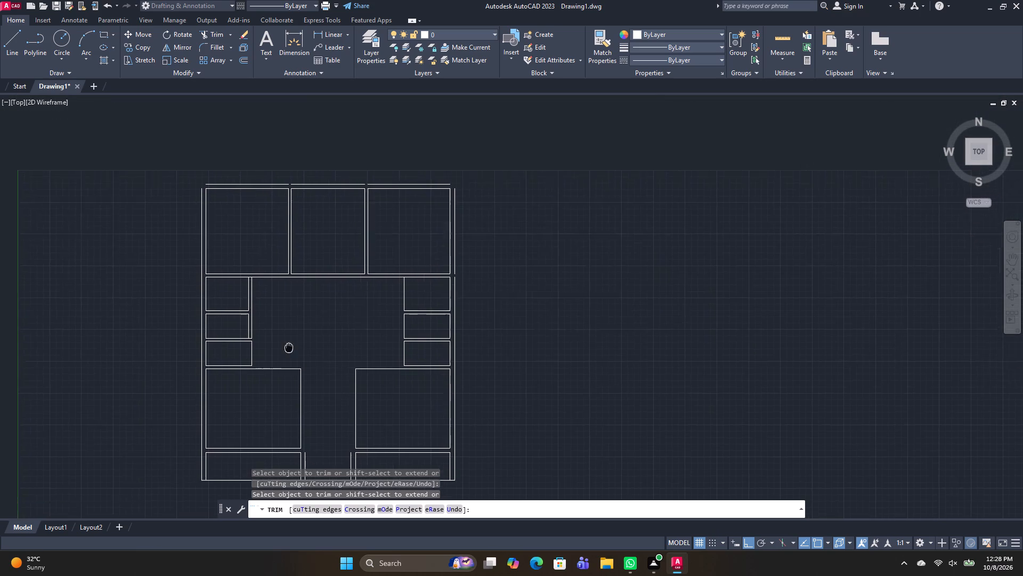
Join the three outer wall line segments above the top rooms into one line.
{"action": "middle_click_drag", "start_coordinate": [290, 351], "coordinate": [291, 372]}
{"action": "scroll", "coordinate": [229, 223], "scroll_direction": "up", "scroll_amount": 2}
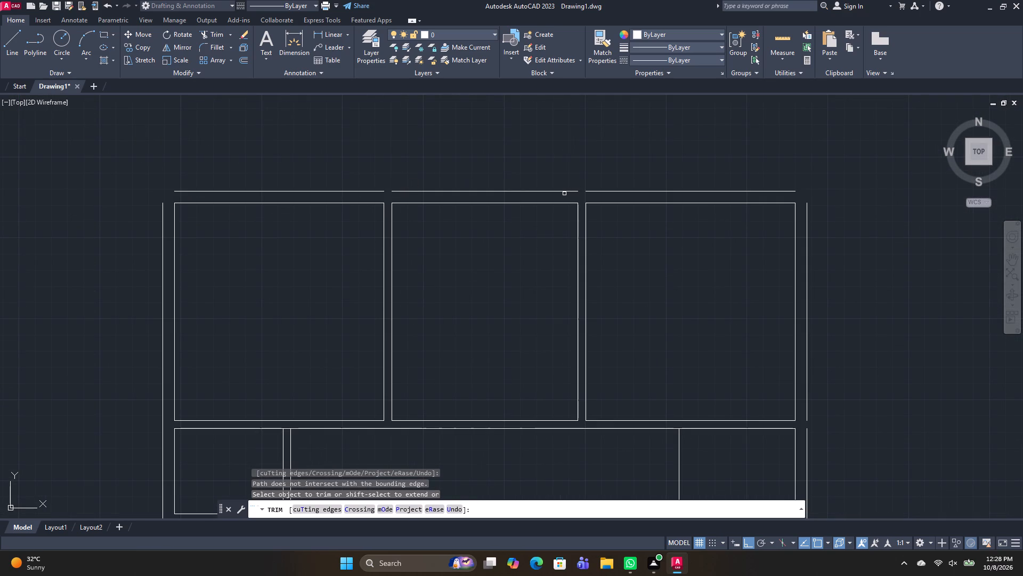
{"action": "key", "text": "Escape"}
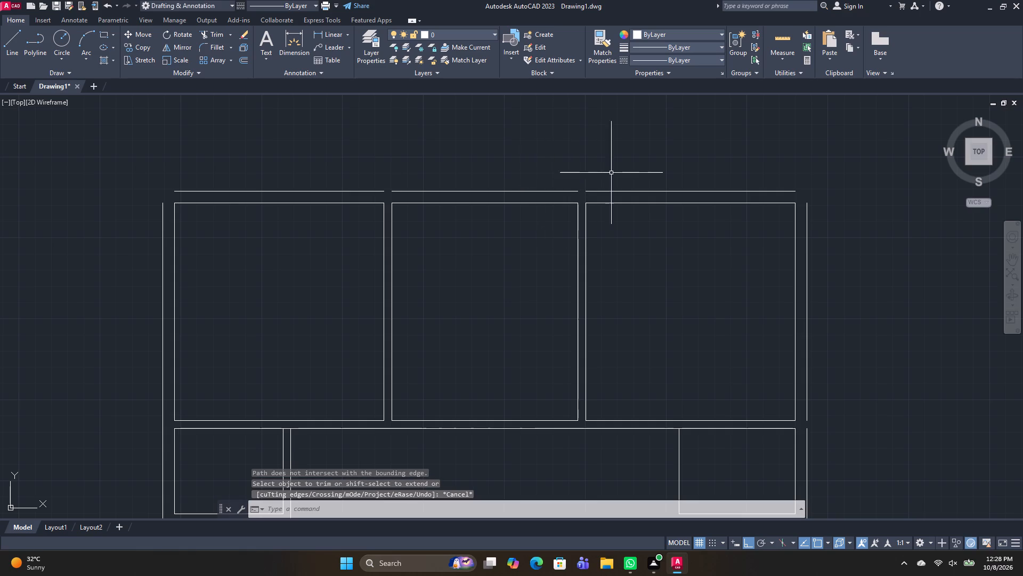
{"action": "left_click_drag", "start_coordinate": [623, 179], "coordinate": [620, 183]}
{"action": "left_click", "coordinate": [314, 195]}
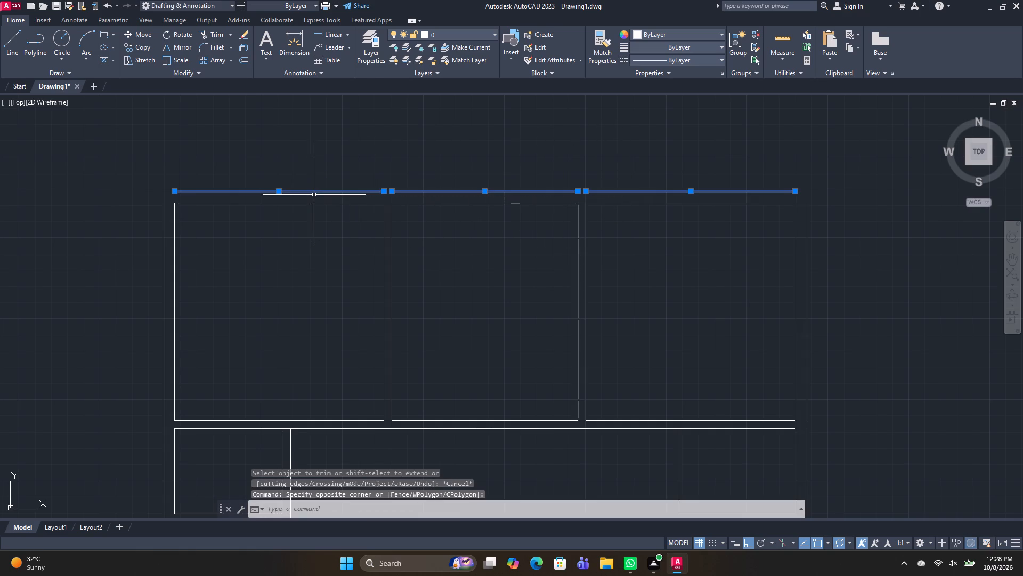
{"action": "key", "text": "j"}
{"action": "key", "text": "space"}
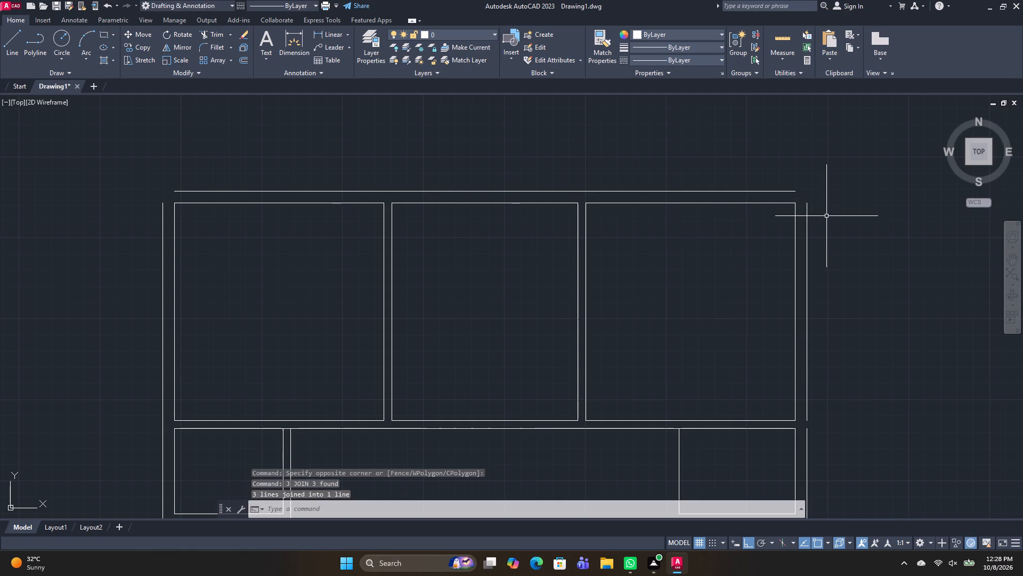
Draw lines lengthening the top and right outer wall lines past each other at the top-right corner.
{"action": "type", "text": "L"}
{"action": "key", "text": "space"}
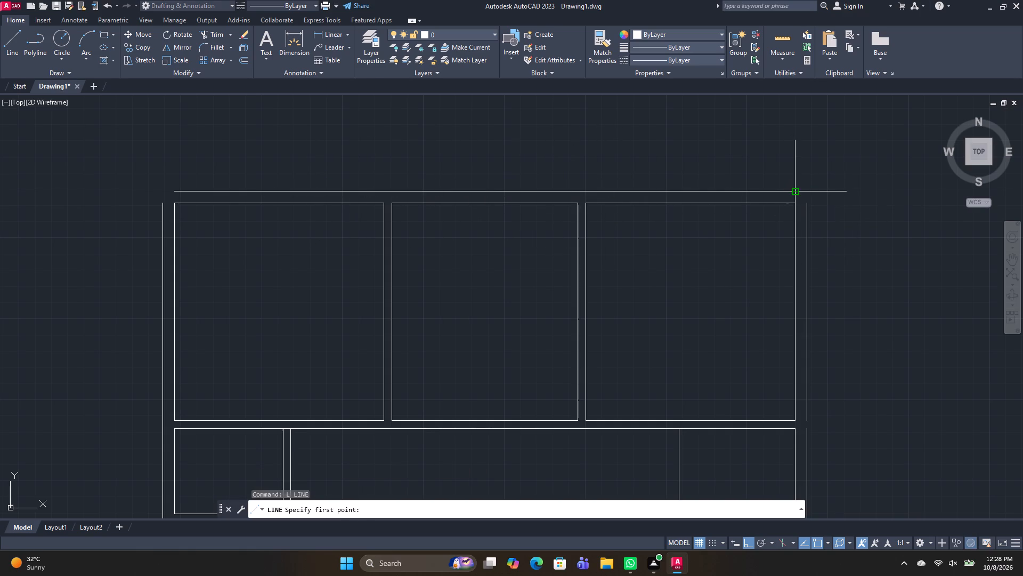
{"action": "left_click", "coordinate": [796, 191]}
{"action": "left_click", "coordinate": [867, 195]}
{"action": "key", "text": "space"}
{"action": "key", "text": "space"}
{"action": "left_click", "coordinate": [806, 203]}
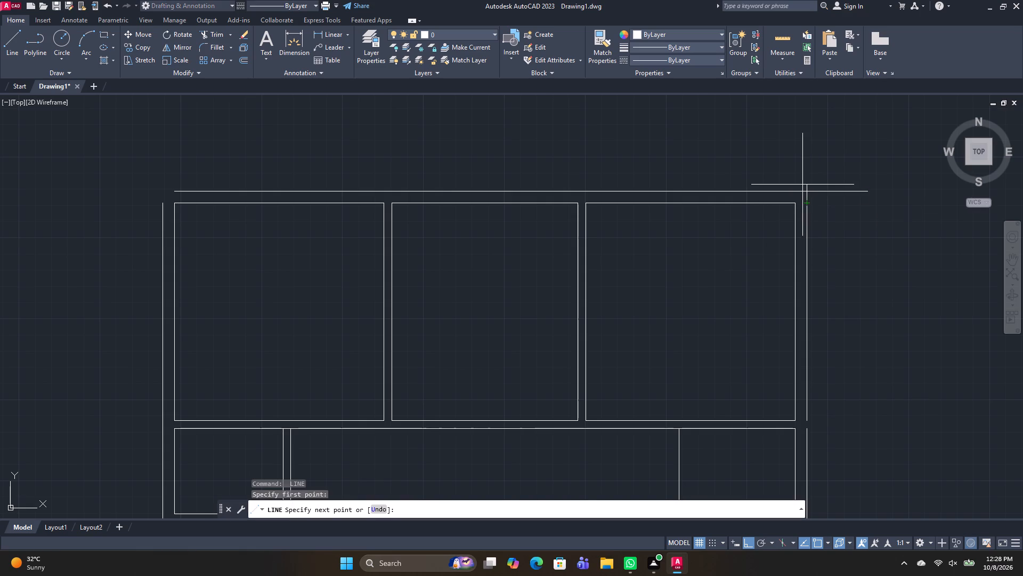
{"action": "left_click", "coordinate": [802, 182]}
{"action": "key", "text": "space"}
Draw lines extending the top outer wall line past the top-left corner and the left outer wall line up to it.
{"action": "key", "text": "space"}
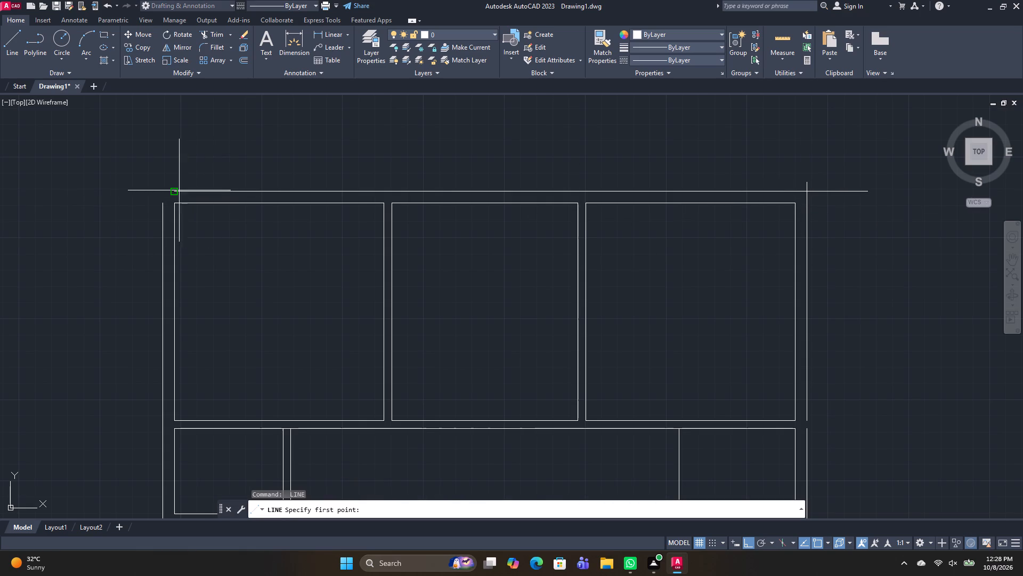
{"action": "left_click", "coordinate": [175, 190]}
{"action": "left_click", "coordinate": [86, 183]}
{"action": "key", "text": "space"}
{"action": "key", "text": "space"}
{"action": "left_click", "coordinate": [163, 206]}
{"action": "left_click", "coordinate": [163, 190]}
{"action": "key", "text": "space"}
Draw a line closing the gap in the right outer wall line just below the top-right room.
{"action": "middle_click_drag", "start_coordinate": [401, 352], "coordinate": [413, 227]}
{"action": "scroll", "coordinate": [467, 322], "scroll_direction": "down", "scroll_amount": 2}
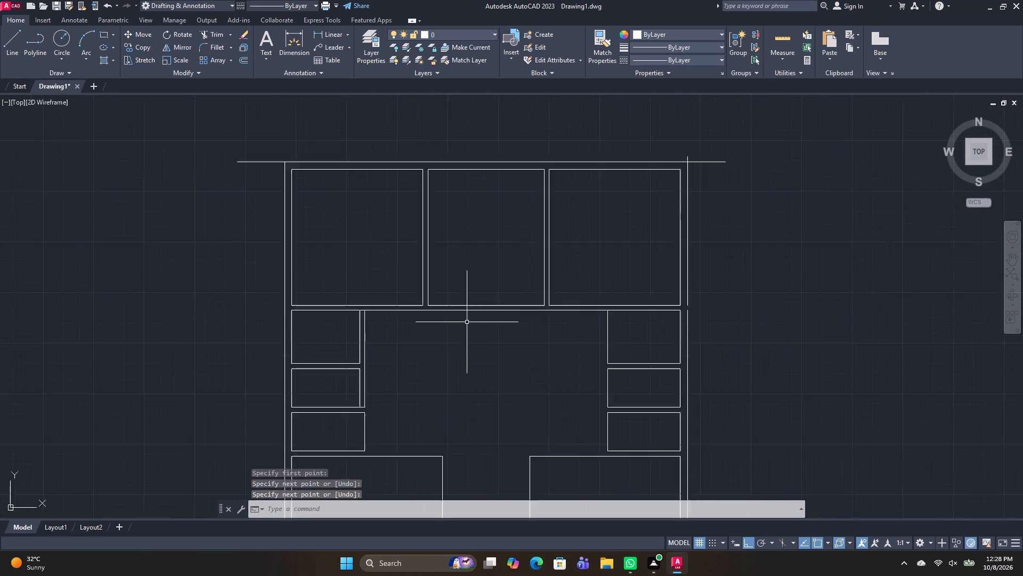
{"action": "scroll", "coordinate": [467, 322], "scroll_direction": "down", "scroll_amount": 1}
{"action": "scroll", "coordinate": [550, 357], "scroll_direction": "up", "scroll_amount": 2}
{"action": "key", "text": "space"}
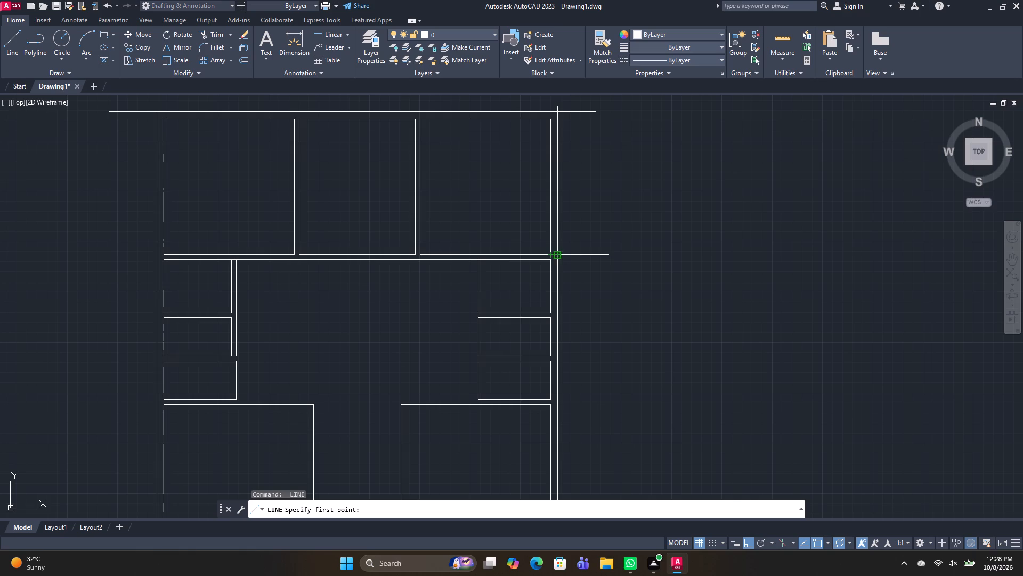
{"action": "left_click", "coordinate": [557, 255]}
{"action": "left_click", "coordinate": [557, 264]}
{"action": "key", "text": "space"}
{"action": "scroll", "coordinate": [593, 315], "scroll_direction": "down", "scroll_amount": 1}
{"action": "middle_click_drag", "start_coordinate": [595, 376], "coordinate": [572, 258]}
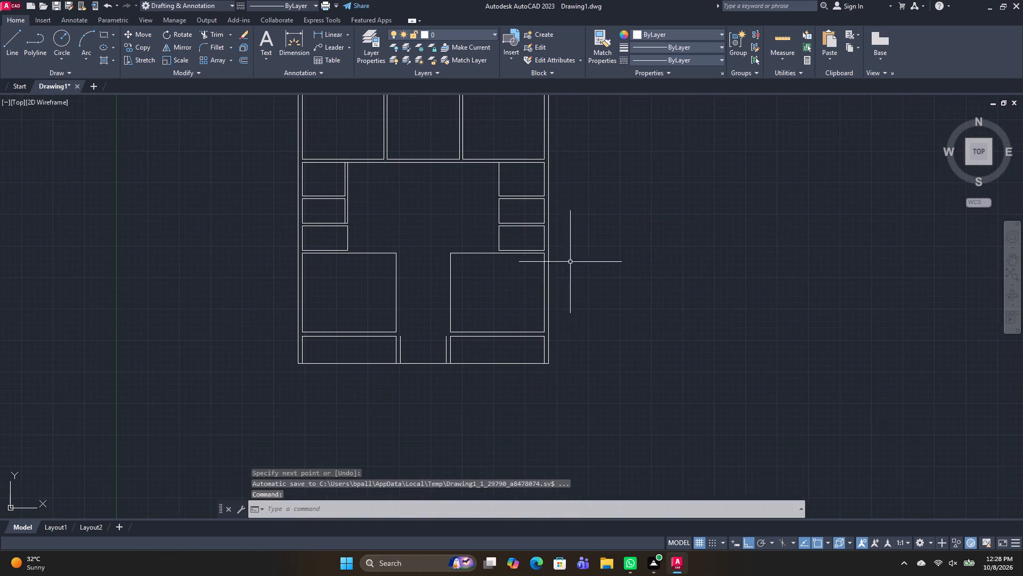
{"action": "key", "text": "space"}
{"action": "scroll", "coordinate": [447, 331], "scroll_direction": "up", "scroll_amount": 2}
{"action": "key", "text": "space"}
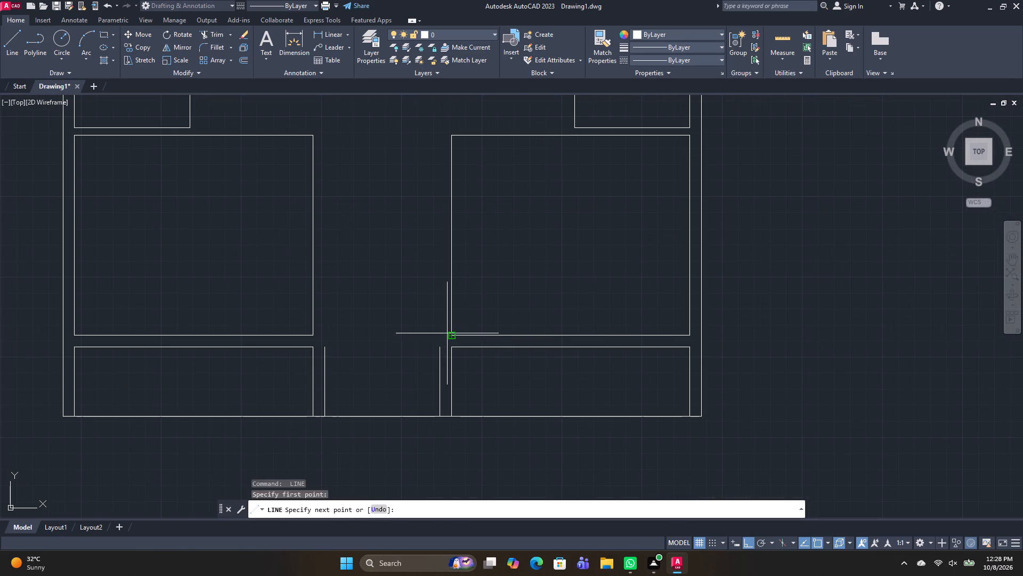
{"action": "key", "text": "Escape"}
Trim the overhanging outer wall line ends at the top-left and top-right corners of the plan.
{"action": "scroll", "coordinate": [529, 386], "scroll_direction": "down", "scroll_amount": 3}
{"action": "middle_click_drag", "start_coordinate": [537, 311], "coordinate": [549, 356]}
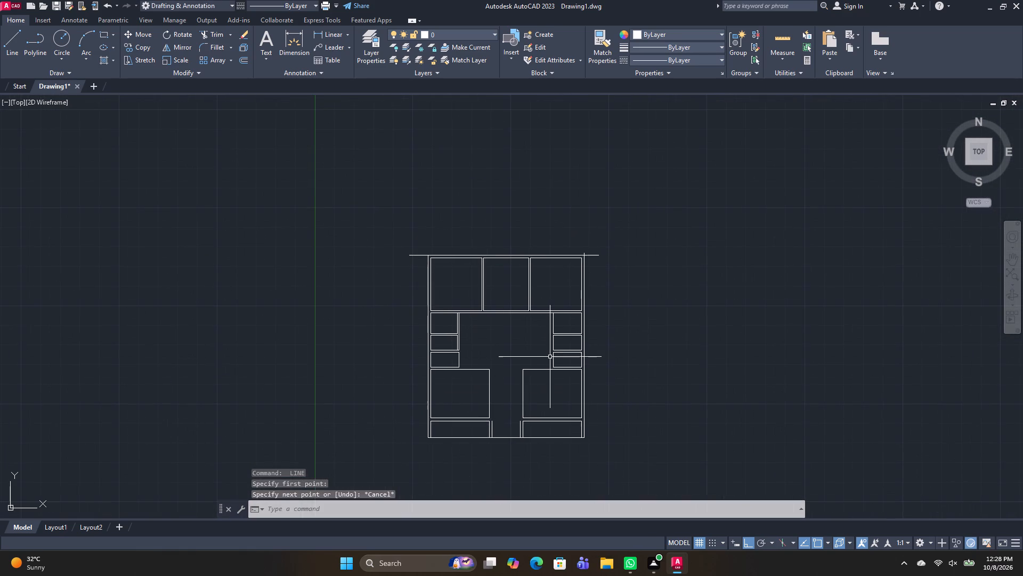
{"action": "type", "text": "TR"}
{"action": "key", "text": "space"}
{"action": "scroll", "coordinate": [506, 266], "scroll_direction": "up", "scroll_amount": 3}
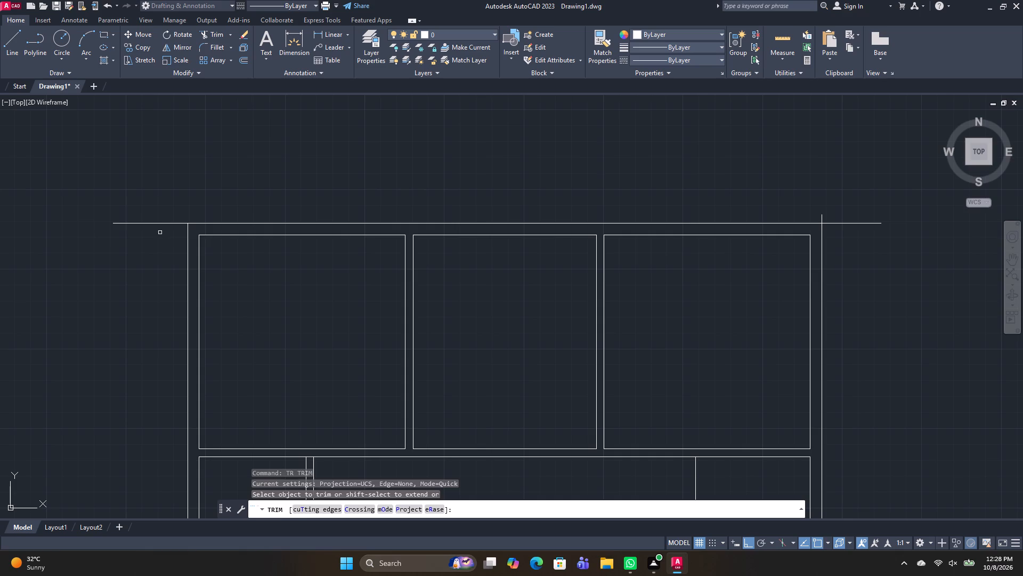
{"action": "left_click_drag", "start_coordinate": [160, 233], "coordinate": [160, 181]}
{"action": "left_click_drag", "start_coordinate": [865, 225], "coordinate": [852, 199]}
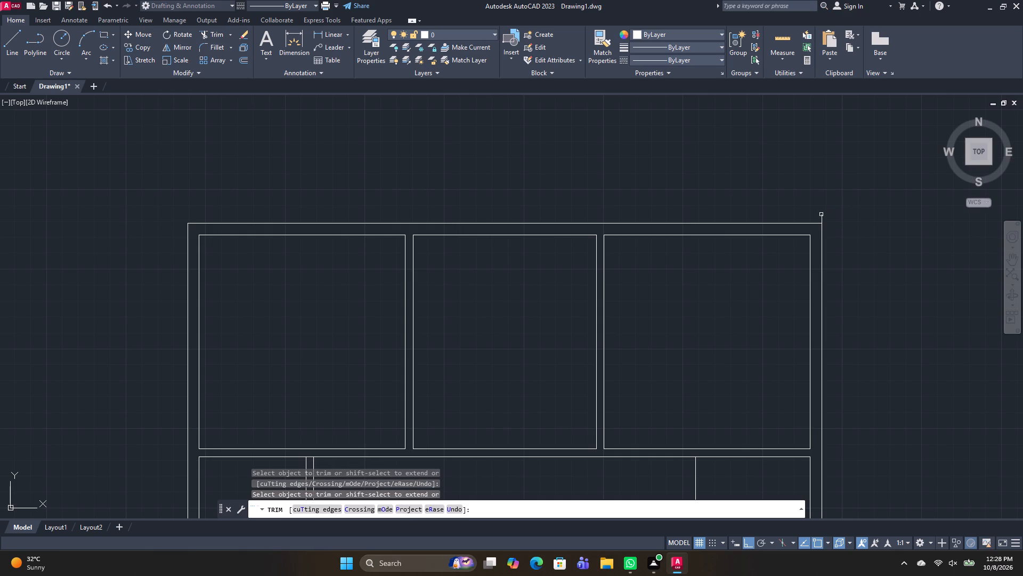
{"action": "left_click", "coordinate": [821, 214]}
{"action": "scroll", "coordinate": [882, 339], "scroll_direction": "down", "scroll_amount": 3}
{"action": "middle_click_drag", "start_coordinate": [905, 439], "coordinate": [833, 357]}
{"action": "scroll", "coordinate": [800, 391], "scroll_direction": "up", "scroll_amount": 4}
{"action": "scroll", "coordinate": [801, 412], "scroll_direction": "down", "scroll_amount": 1}
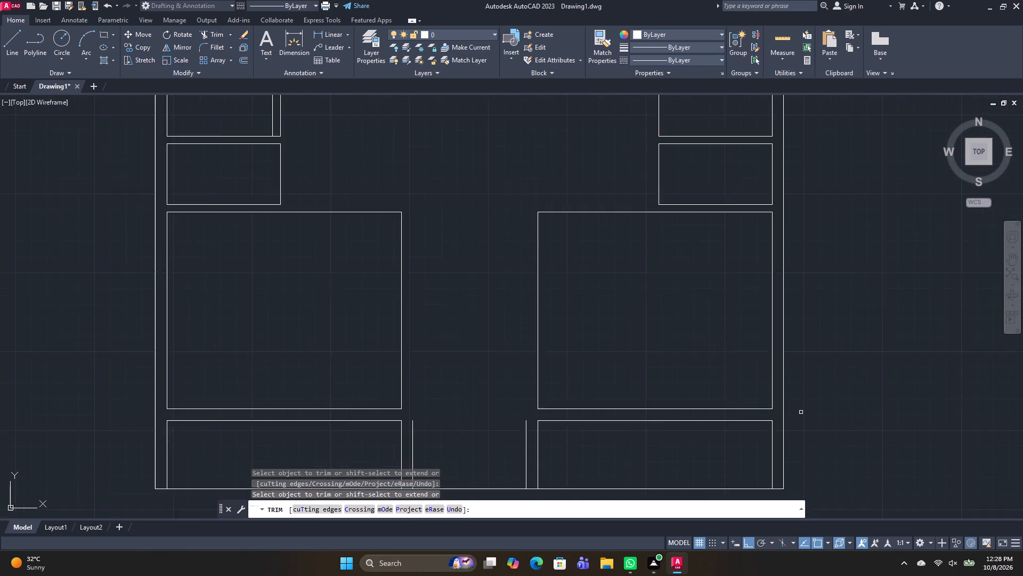
{"action": "scroll", "coordinate": [801, 412], "scroll_direction": "down", "scroll_amount": 1}
{"action": "key", "text": "space"}
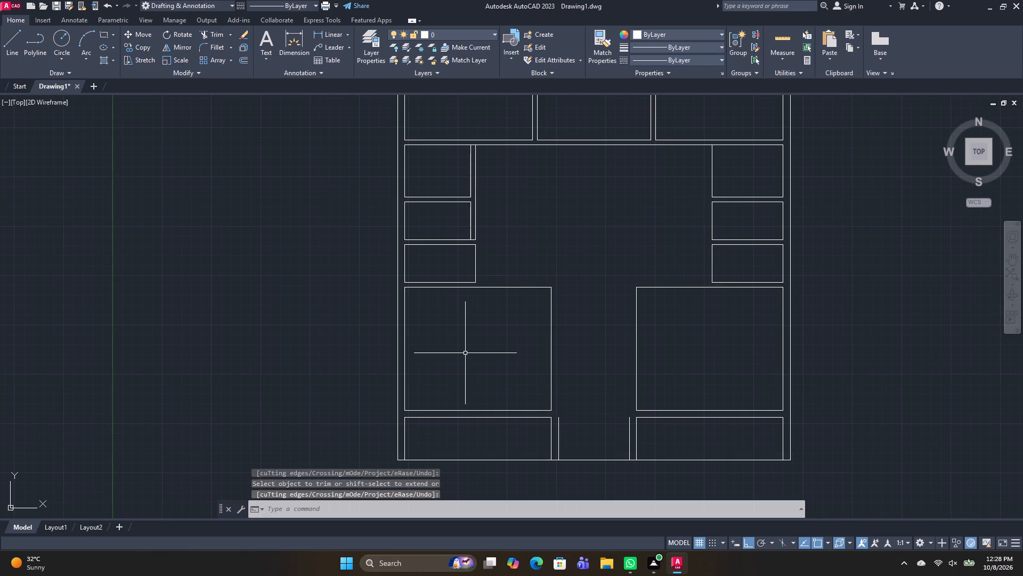
Extend the lowest small left room's bottom edge across the central hall and both lower passage wall lines up to it.
{"action": "key", "text": "l"}
{"action": "key", "text": "Escape"}
{"action": "type", "text": "TR"}
{"action": "key", "text": "space"}
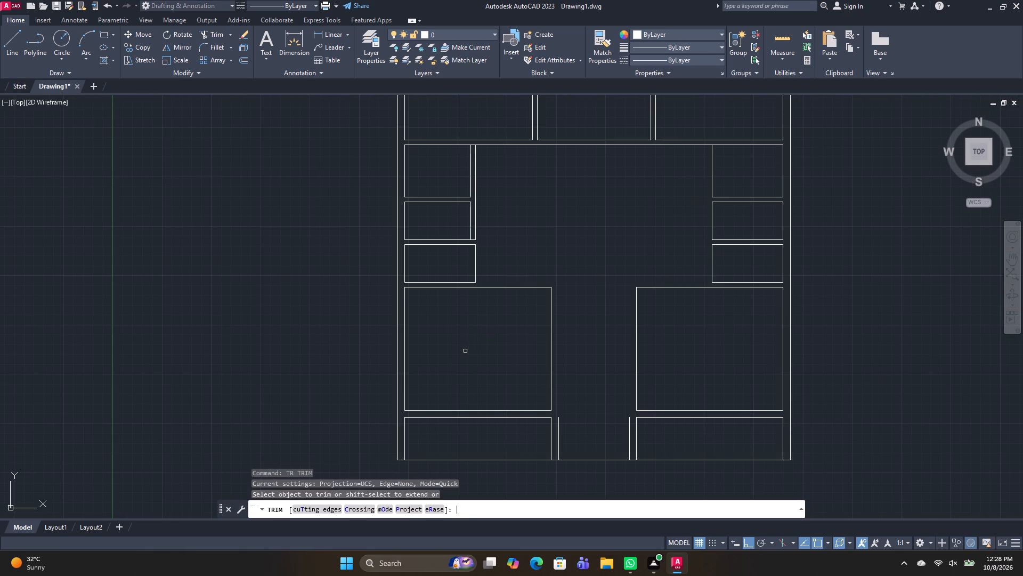
{"action": "left_click", "coordinate": [472, 282], "text": "shift"}
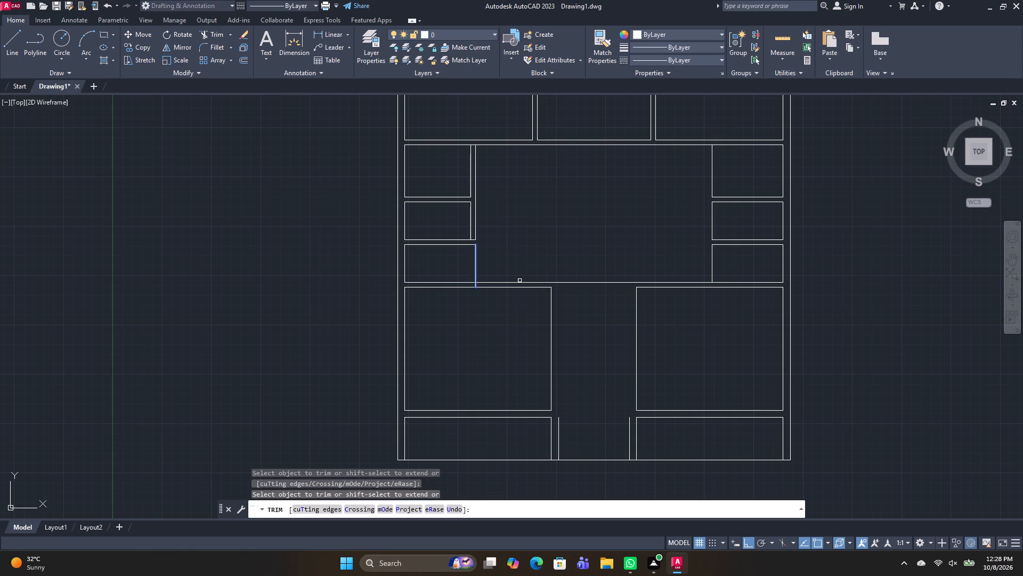
{"action": "left_click", "coordinate": [558, 419], "text": "shift"}
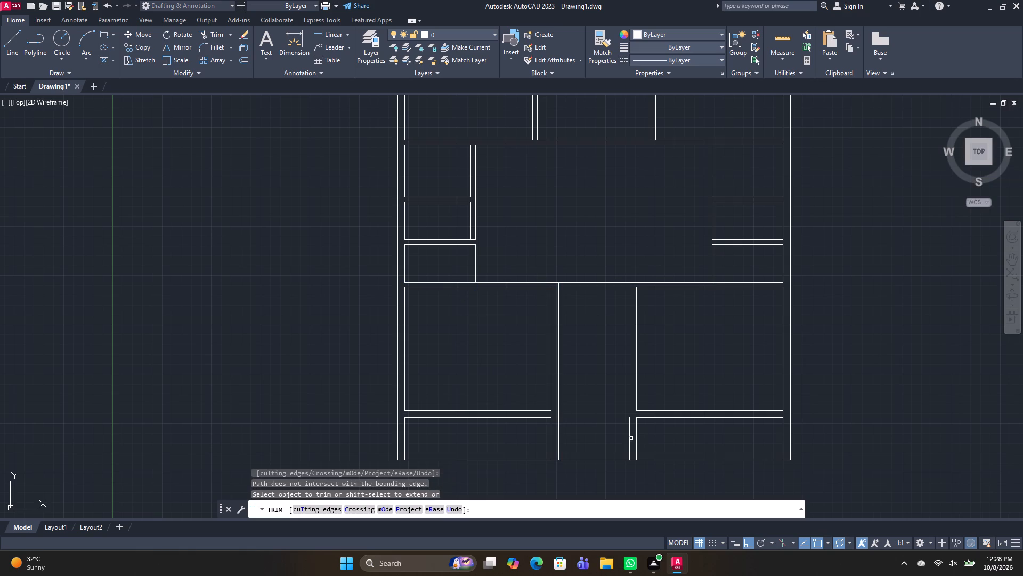
{"action": "left_click", "coordinate": [630, 438], "text": "shift"}
Trim the horizontal line between the two passage wall lines to open the passage into the central hall.
{"action": "left_click_drag", "start_coordinate": [602, 258], "coordinate": [599, 333]}
{"action": "scroll", "coordinate": [582, 271], "scroll_direction": "up", "scroll_amount": 1}
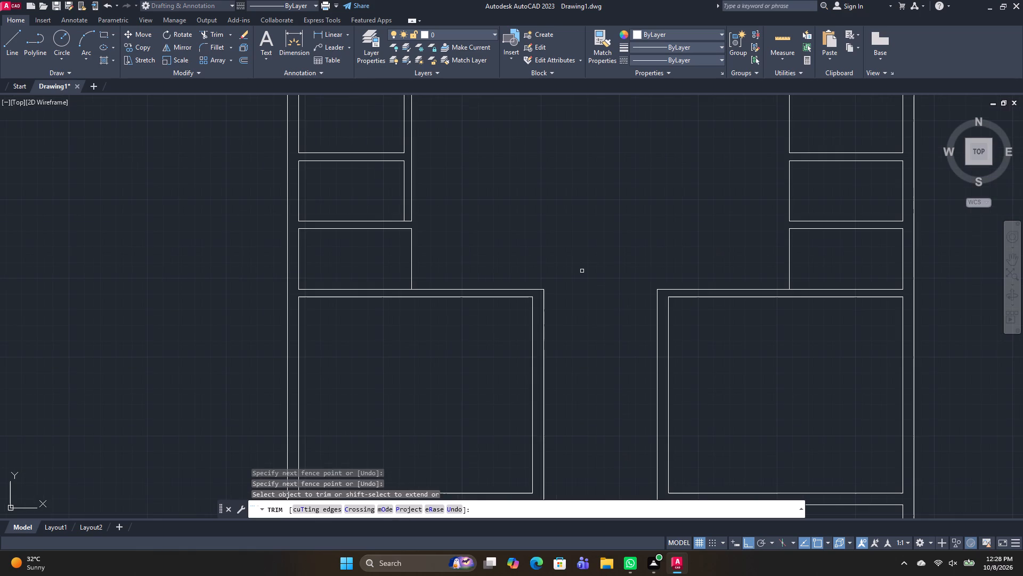
{"action": "middle_click_drag", "start_coordinate": [824, 274], "coordinate": [769, 340]}
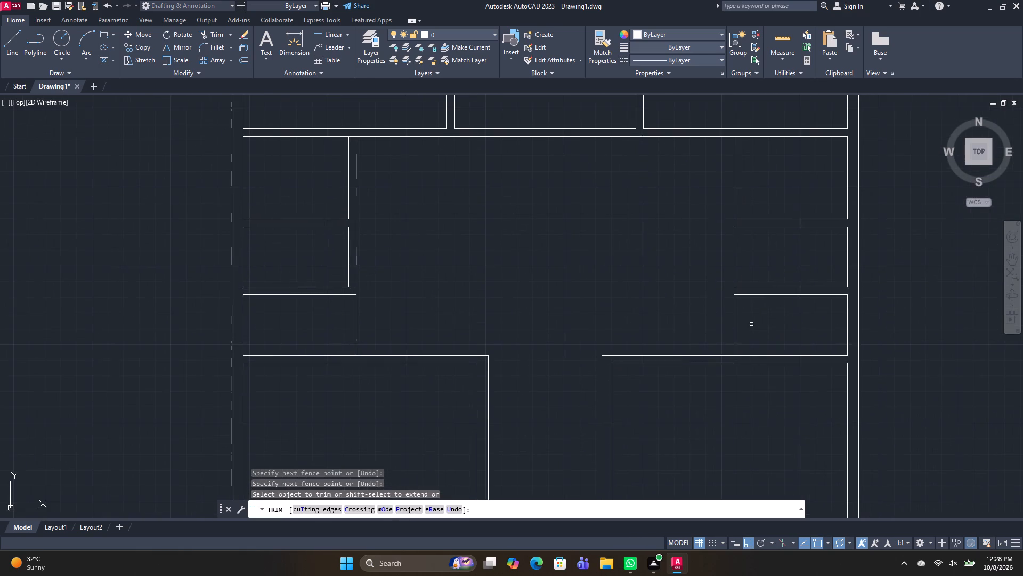
{"action": "key", "text": "space"}
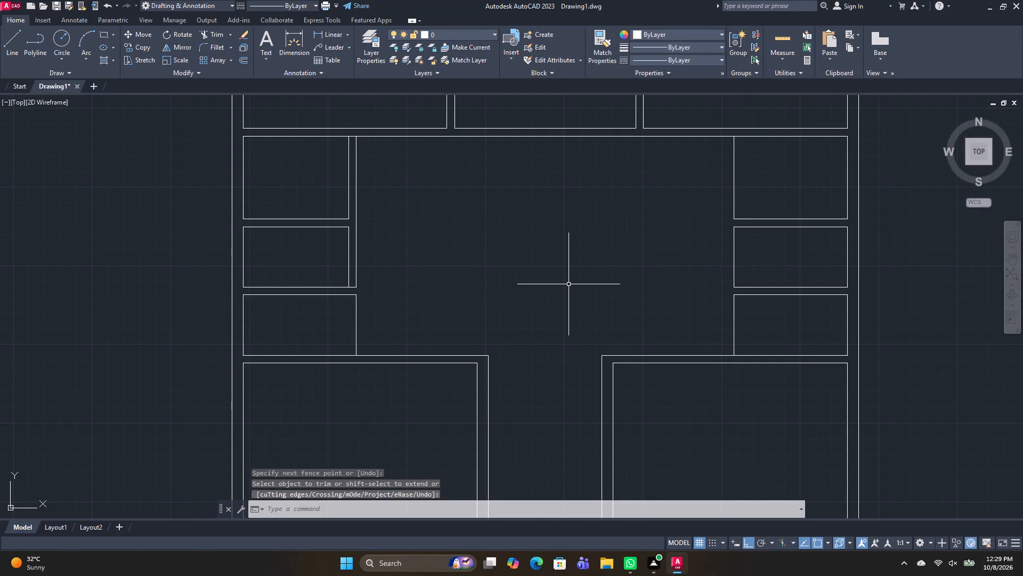
Offset the right edge of the lowest small left room 6" inward.
{"action": "key", "text": "o"}
{"action": "key", "text": "space"}
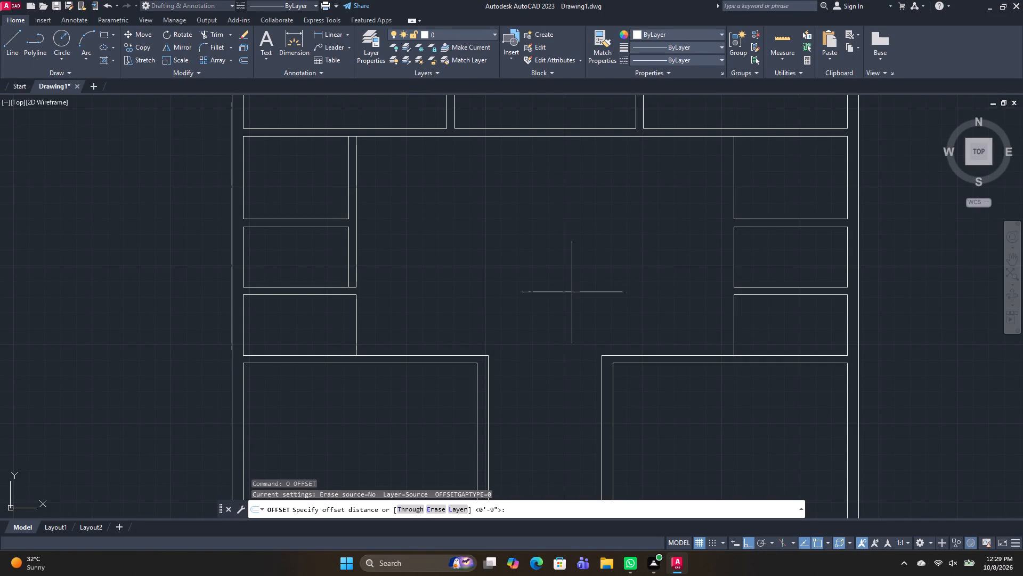
{"action": "type", "text": "6\""}
{"action": "key", "text": "Return"}
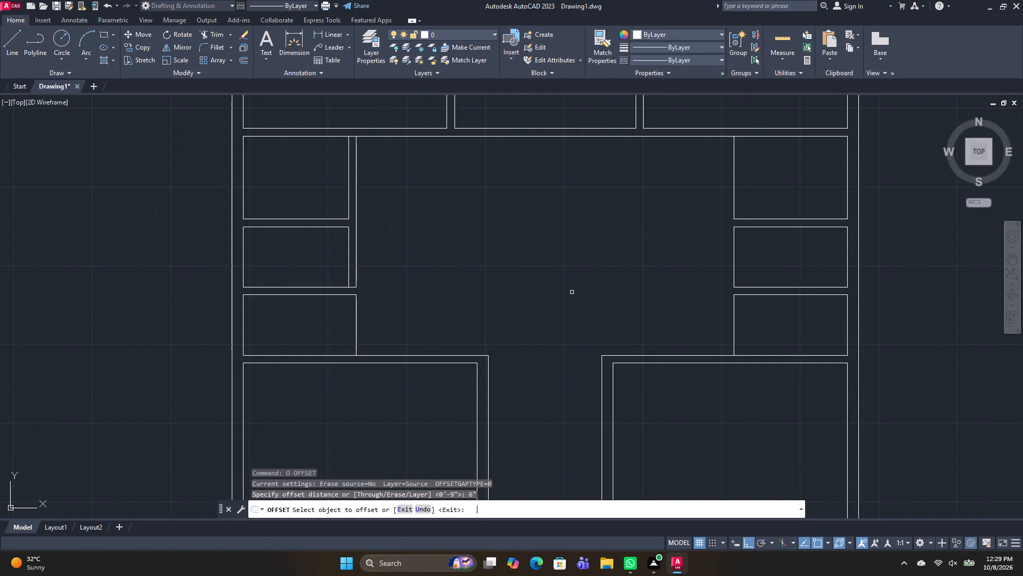
{"action": "left_click", "coordinate": [353, 321]}
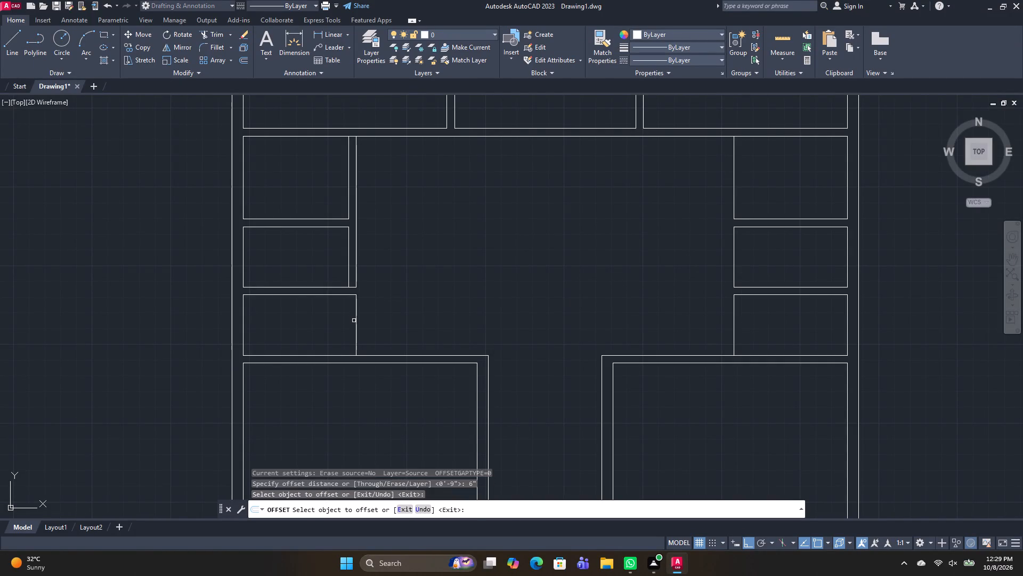
{"action": "left_click", "coordinate": [354, 322]}
{"action": "left_click", "coordinate": [356, 321]}
{"action": "left_click", "coordinate": [341, 316]}
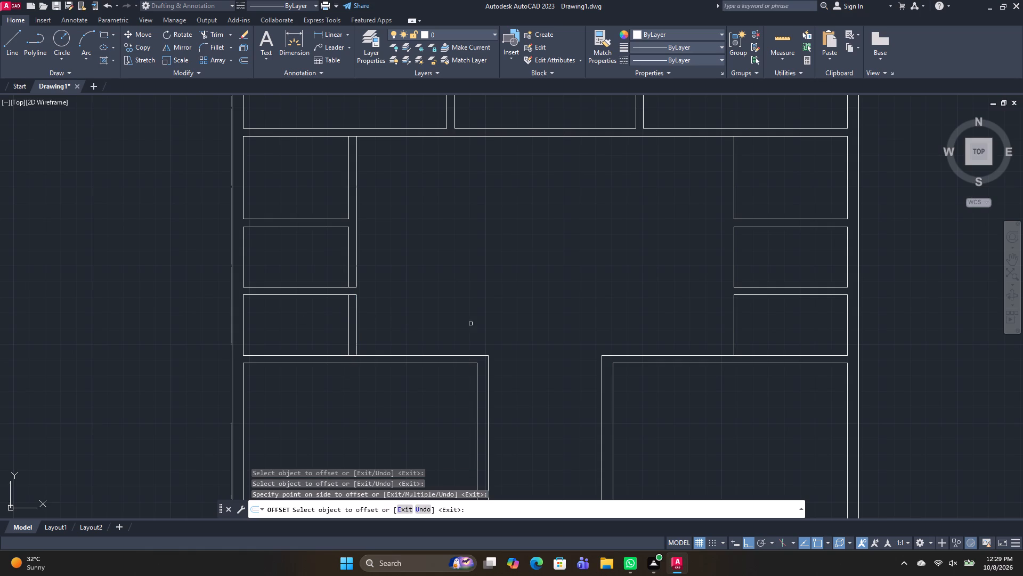
Offset the left edges of the three small right rooms 6" toward the central hall.
{"action": "left_click", "coordinate": [733, 330]}
{"action": "left_click", "coordinate": [724, 326]}
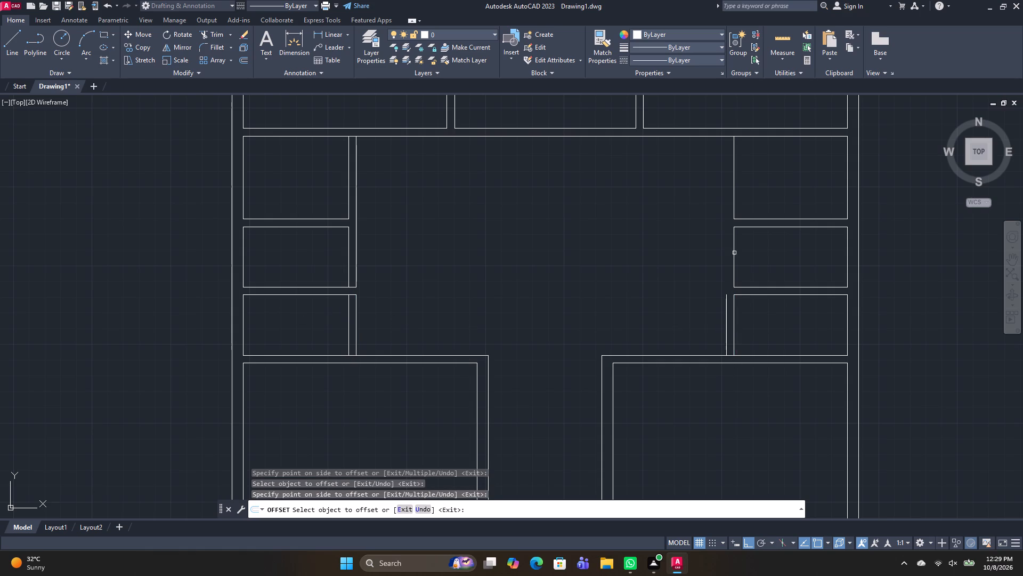
{"action": "left_click", "coordinate": [734, 253]}
{"action": "left_click", "coordinate": [709, 262]}
{"action": "left_click", "coordinate": [733, 210]}
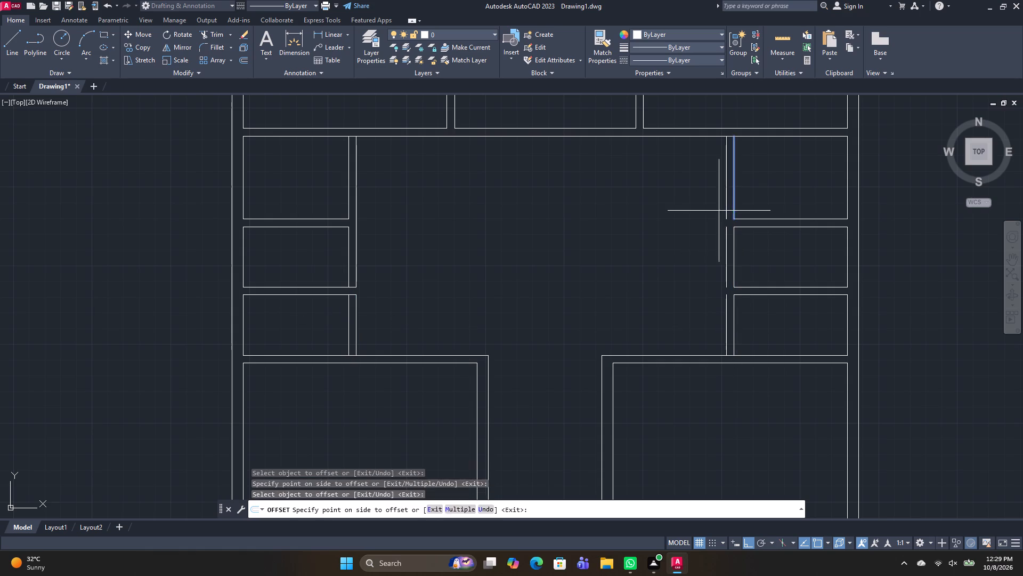
{"action": "left_click", "coordinate": [703, 211]}
{"action": "key", "text": "space"}
Close the hall-side wall line between the second and third small left rooms and trim the lines crossing the wall there.
{"action": "type", "text": "TR"}
{"action": "key", "text": "space"}
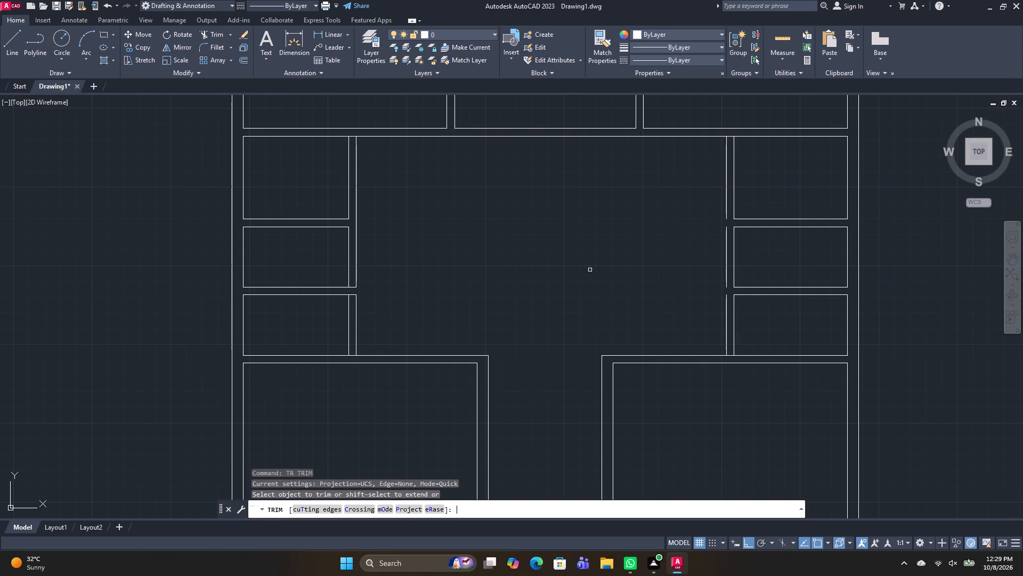
{"action": "scroll", "coordinate": [346, 296], "scroll_direction": "up", "scroll_amount": 3}
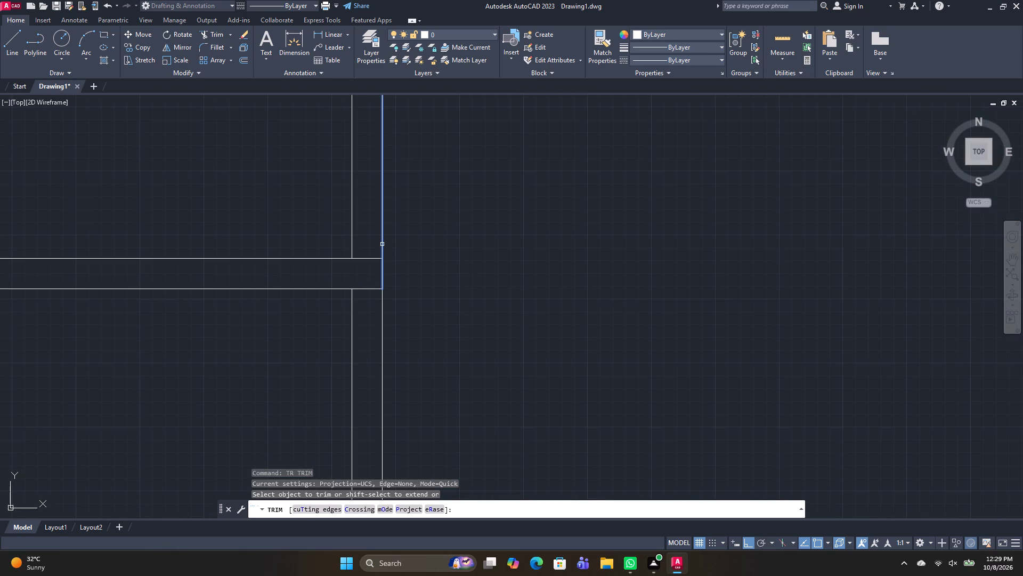
{"action": "left_click", "coordinate": [382, 244], "text": "shift"}
{"action": "left_click_drag", "start_coordinate": [370, 249], "coordinate": [366, 319]}
{"action": "scroll", "coordinate": [489, 295], "scroll_direction": "down", "scroll_amount": 3}
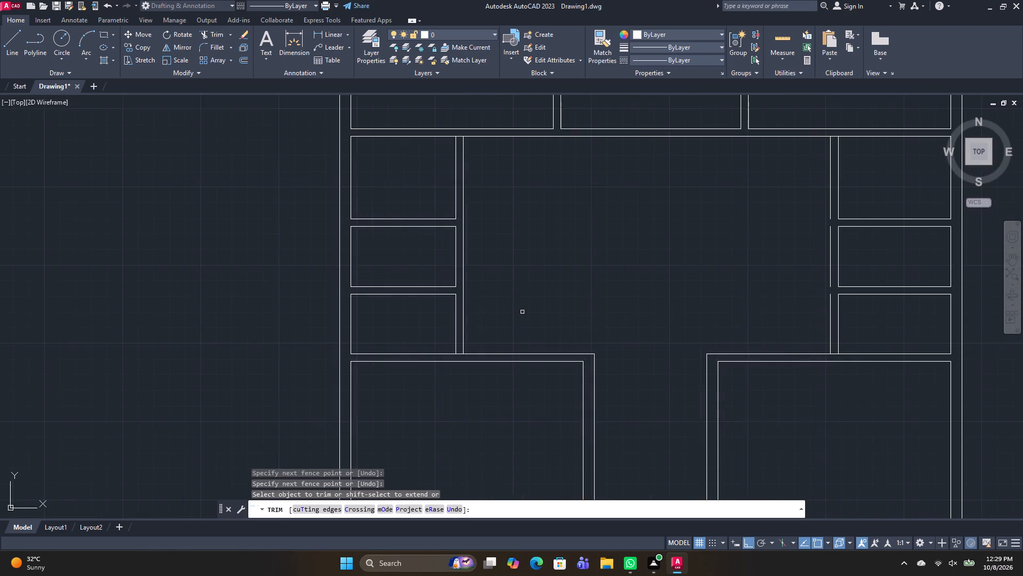
Trim the line segment across the foot of the inner wall beside the lowest small left room.
{"action": "middle_click_drag", "start_coordinate": [554, 315], "coordinate": [433, 261]}
{"action": "scroll", "coordinate": [375, 295], "scroll_direction": "up", "scroll_amount": 2}
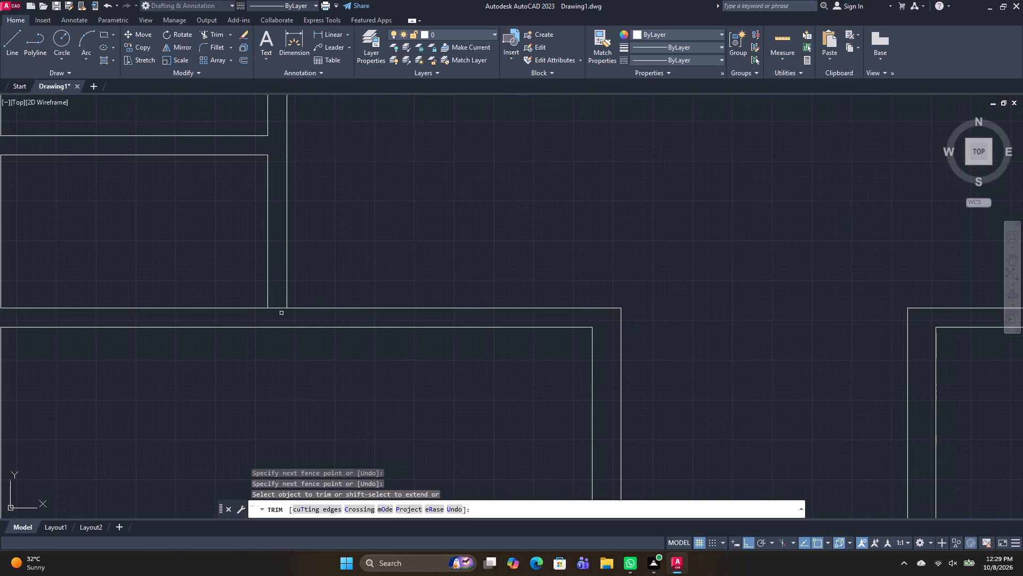
{"action": "left_click_drag", "start_coordinate": [278, 314], "coordinate": [276, 300]}
{"action": "scroll", "coordinate": [617, 182], "scroll_direction": "down", "scroll_amount": 3}
{"action": "middle_click_drag", "start_coordinate": [691, 219], "coordinate": [604, 387]}
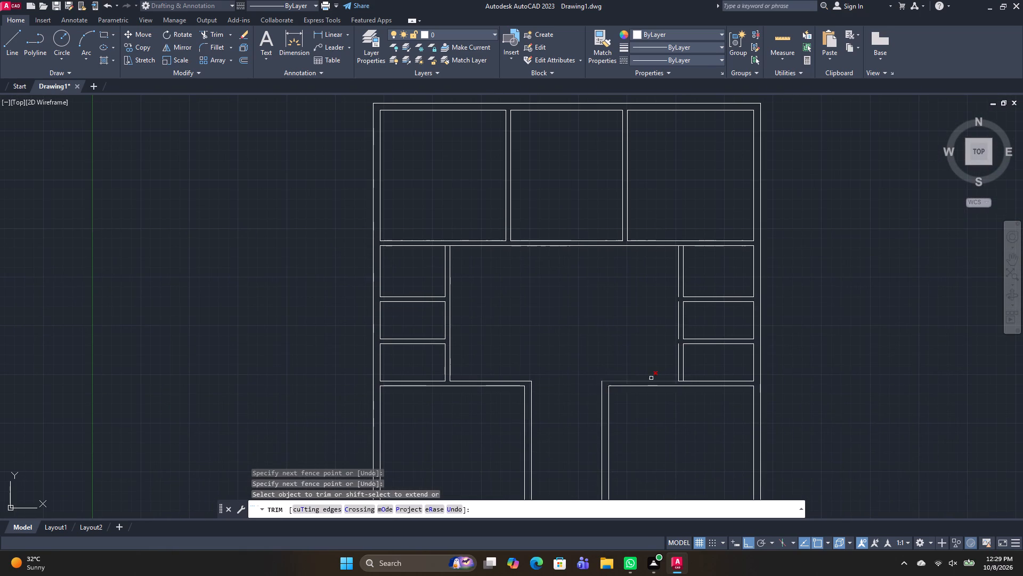
{"action": "middle_click_drag", "start_coordinate": [711, 373], "coordinate": [672, 338]}
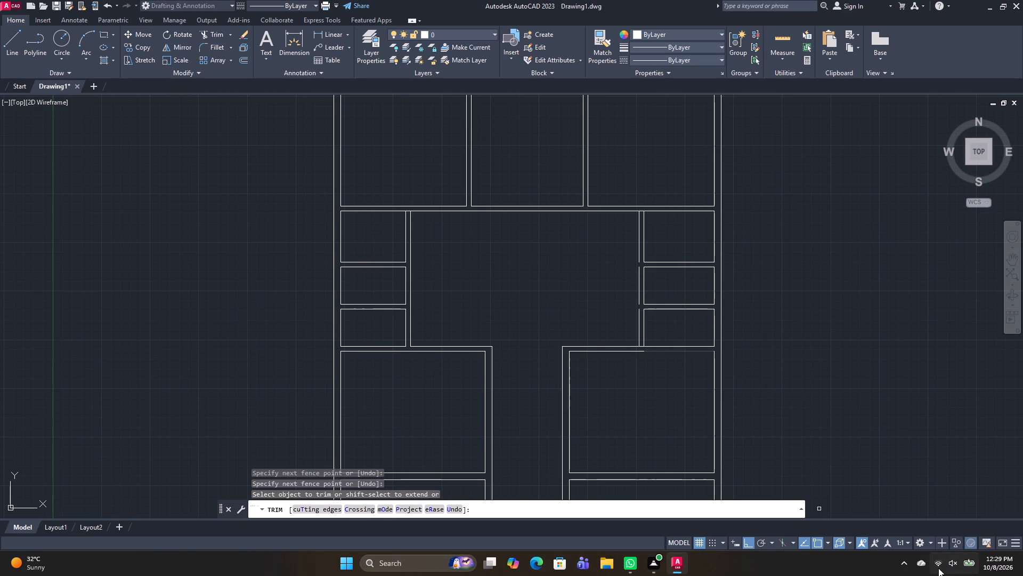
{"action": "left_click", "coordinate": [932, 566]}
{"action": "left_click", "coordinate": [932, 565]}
Close the gaps in the hall-side wall line running along the three small right rooms.
{"action": "scroll", "coordinate": [629, 358], "scroll_direction": "up", "scroll_amount": 3}
{"action": "scroll", "coordinate": [665, 397], "scroll_direction": "down", "scroll_amount": 3}
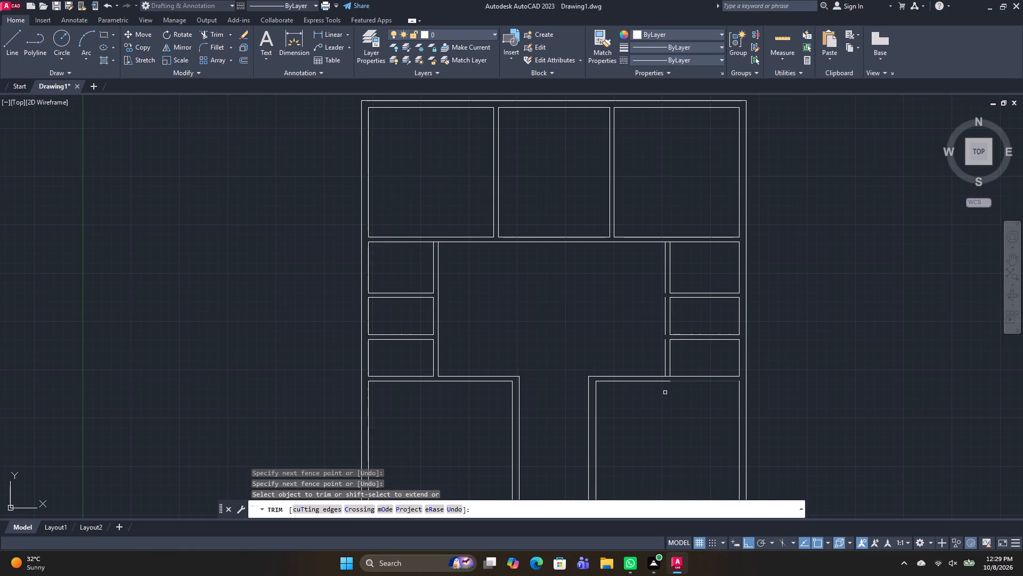
{"action": "left_click", "coordinate": [839, 373]}
{"action": "left_click", "coordinate": [829, 297]}
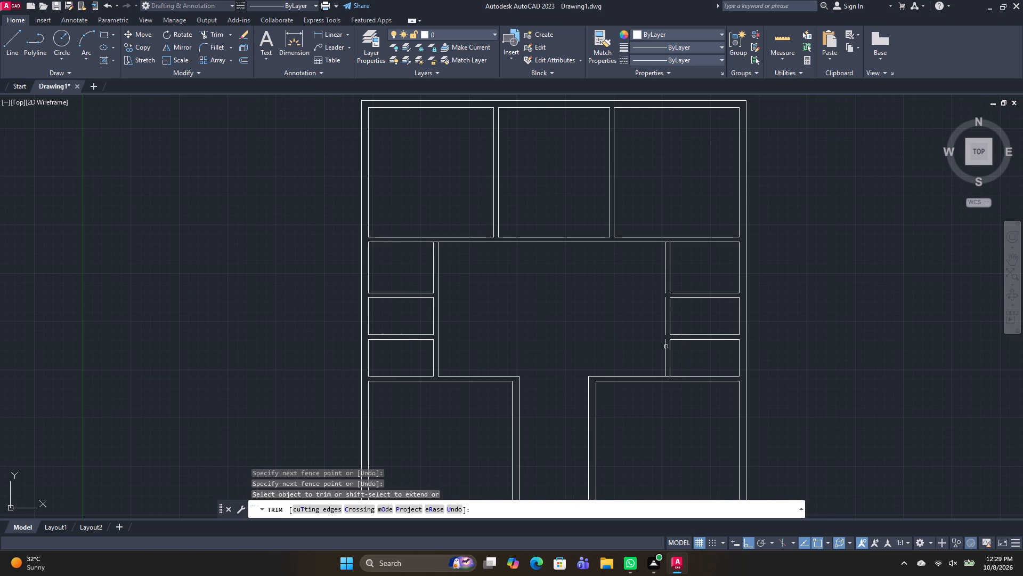
{"action": "left_click", "coordinate": [664, 347], "text": "shift"}
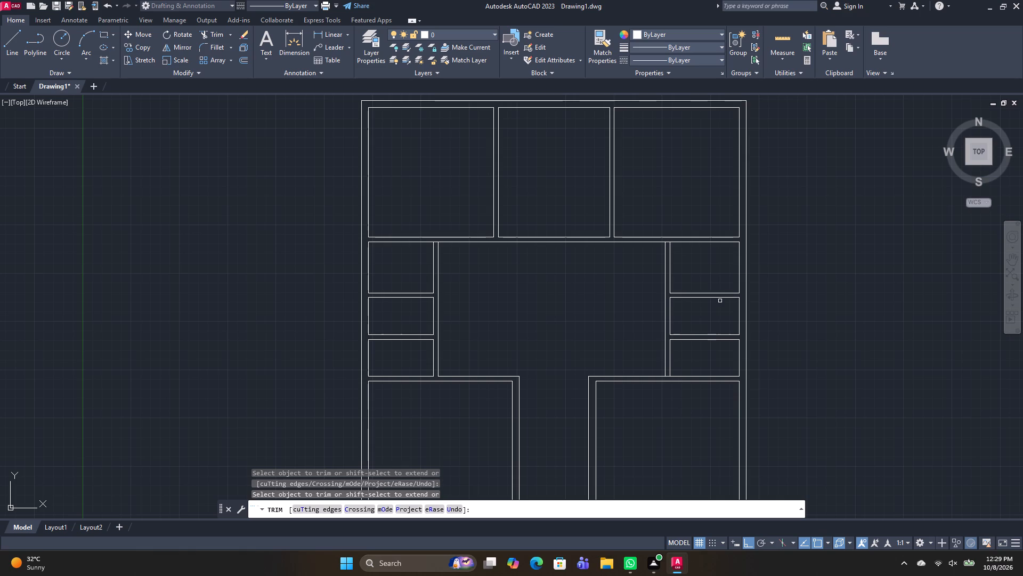
Trim the line segments crossing the top and foot of the inner wall beside the three small right rooms.
{"action": "scroll", "coordinate": [678, 246], "scroll_direction": "up", "scroll_amount": 2}
{"action": "left_click", "coordinate": [649, 238]}
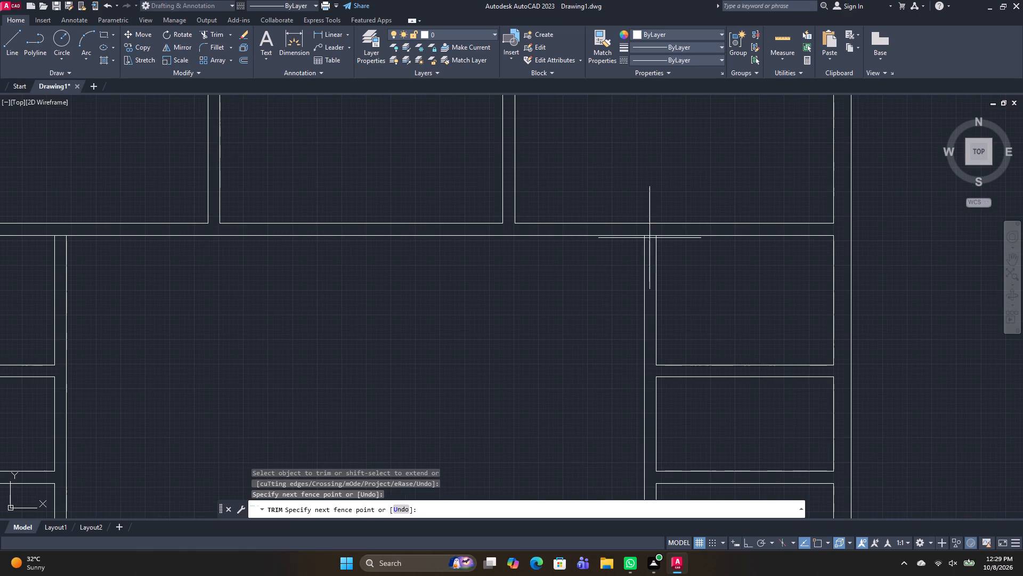
{"action": "left_click", "coordinate": [648, 230]}
{"action": "scroll", "coordinate": [671, 290], "scroll_direction": "down", "scroll_amount": 2}
{"action": "scroll", "coordinate": [656, 425], "scroll_direction": "up", "scroll_amount": 2}
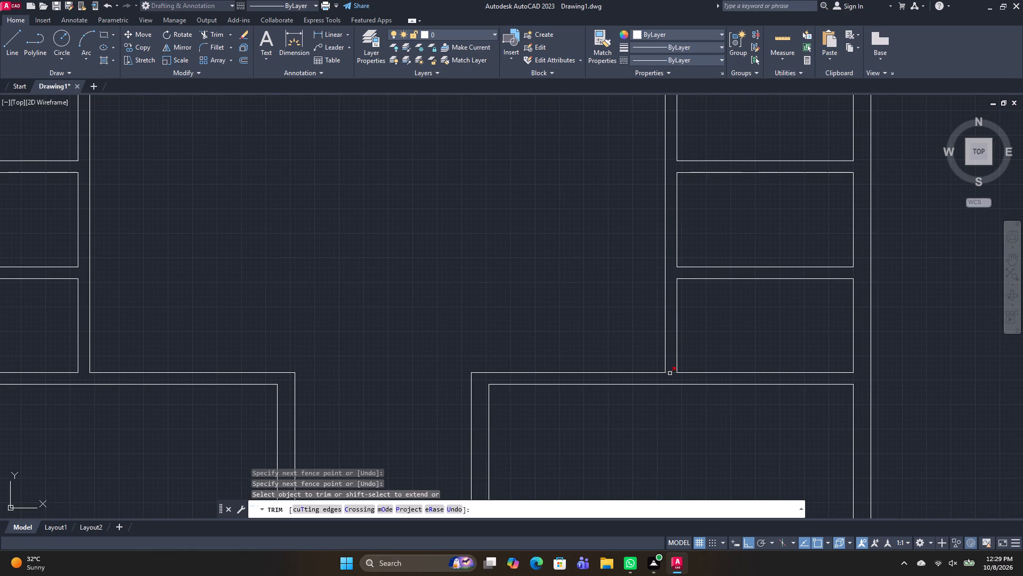
{"action": "left_click", "coordinate": [670, 372]}
Trim the line segment across the top of the inner wall beside the uppermost small left room.
{"action": "scroll", "coordinate": [767, 319], "scroll_direction": "down", "scroll_amount": 2}
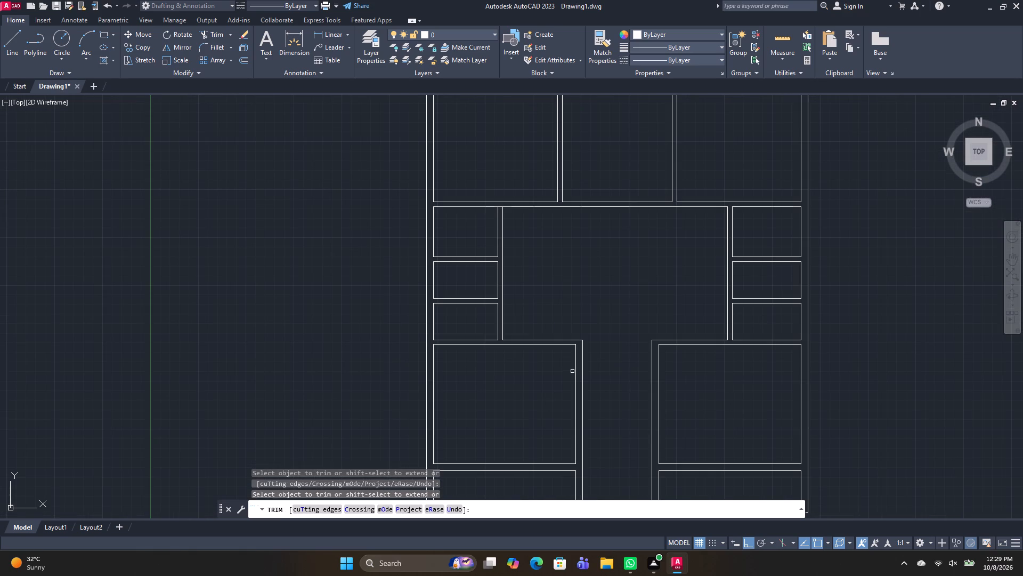
{"action": "scroll", "coordinate": [459, 199], "scroll_direction": "up", "scroll_amount": 1}
{"action": "scroll", "coordinate": [522, 216], "scroll_direction": "up", "scroll_amount": 3}
{"action": "left_click", "coordinate": [523, 198]}
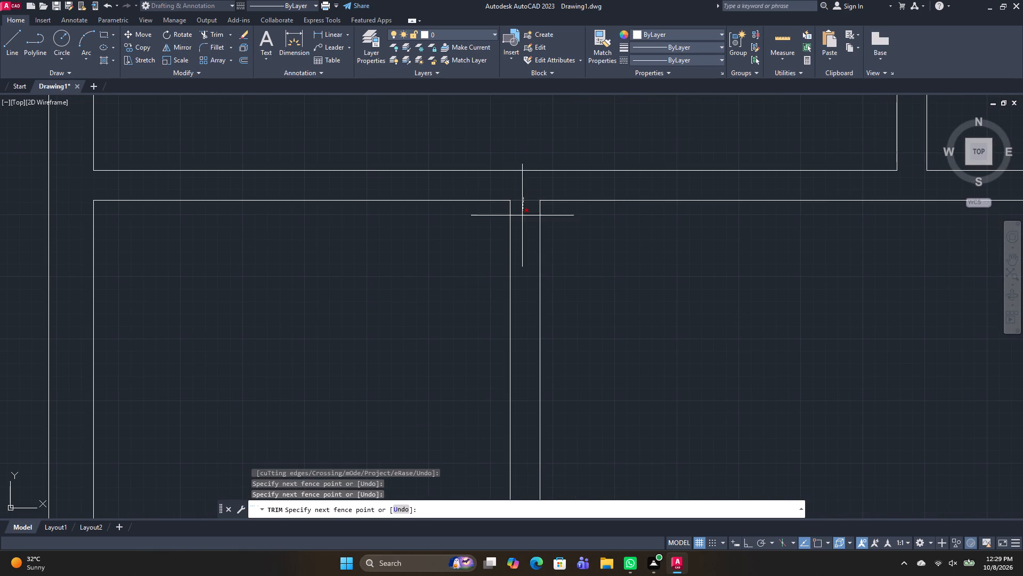
{"action": "left_click", "coordinate": [522, 216]}
Examine the wall junctions across the whole floor plan for leftover segments and gaps.
{"action": "scroll", "coordinate": [596, 305], "scroll_direction": "down", "scroll_amount": 1}
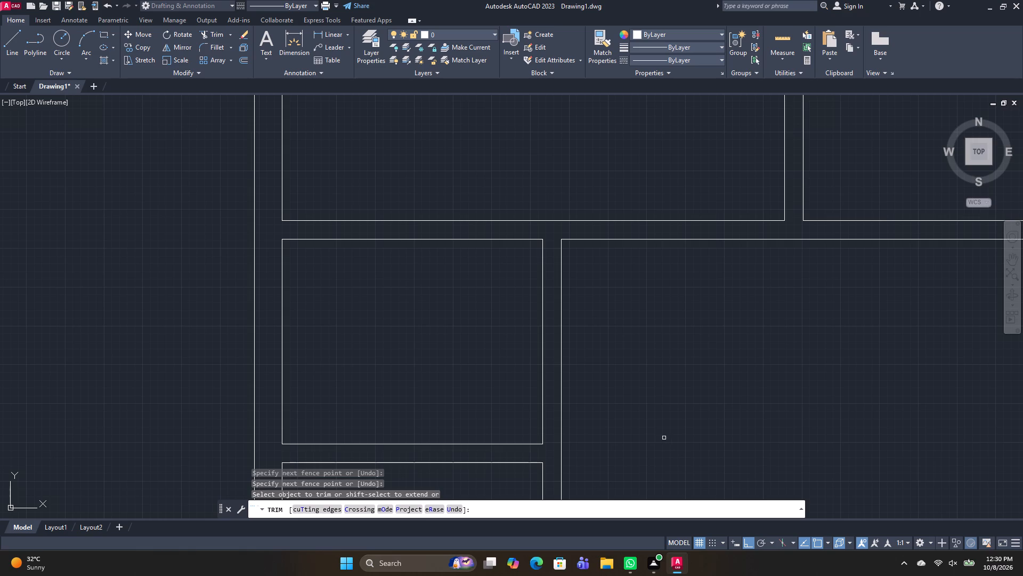
{"action": "scroll", "coordinate": [670, 439], "scroll_direction": "down", "scroll_amount": 3}
{"action": "middle_click_drag", "start_coordinate": [765, 450], "coordinate": [594, 320]}
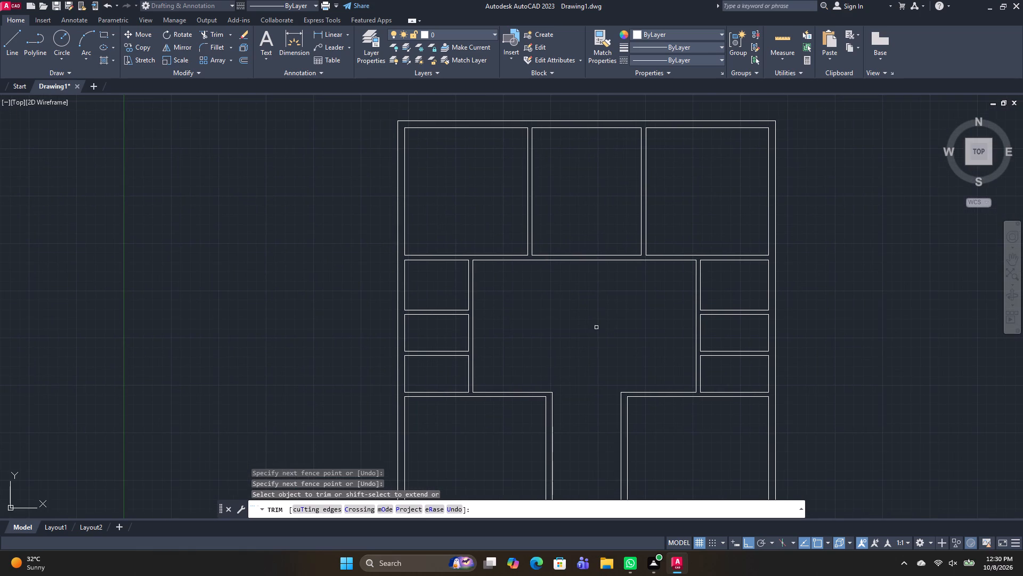
{"action": "middle_click_drag", "start_coordinate": [622, 367], "coordinate": [610, 330]}
{"action": "middle_click_drag", "start_coordinate": [661, 372], "coordinate": [663, 296]}
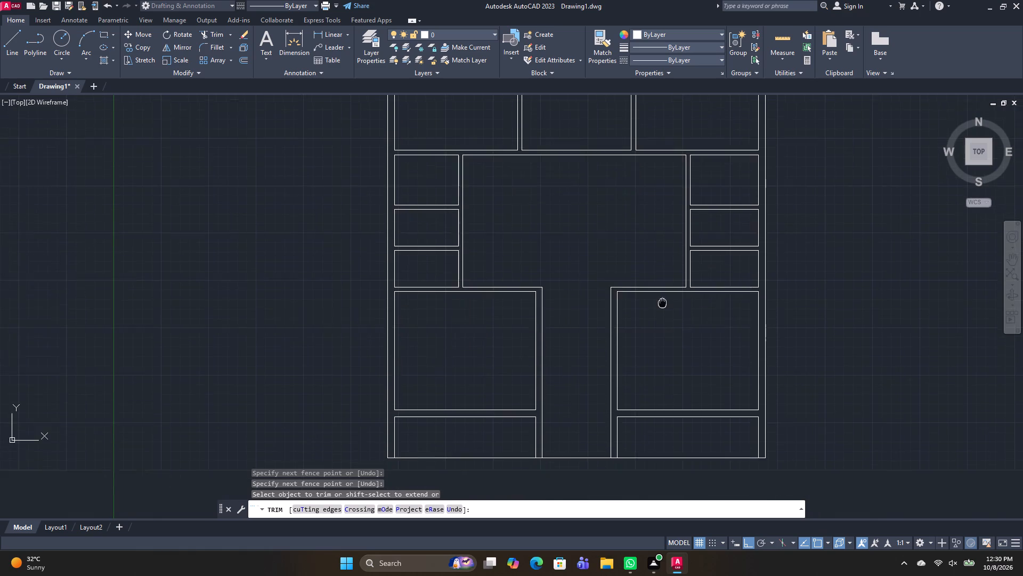
{"action": "middle_click_drag", "start_coordinate": [663, 296], "coordinate": [666, 287]}
{"action": "middle_click_drag", "start_coordinate": [718, 373], "coordinate": [747, 381]}
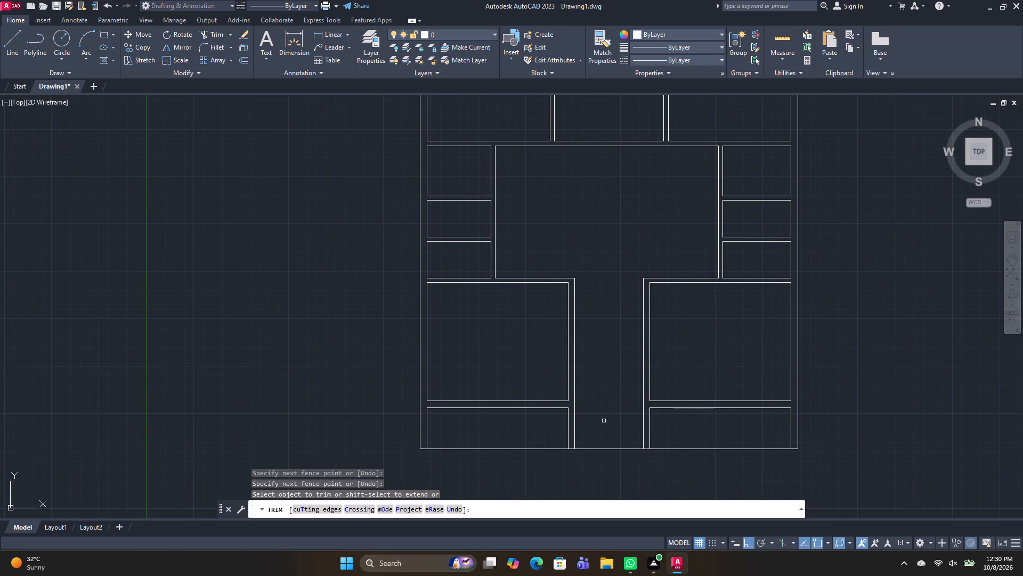
{"action": "middle_click_drag", "start_coordinate": [596, 436], "coordinate": [604, 462]}
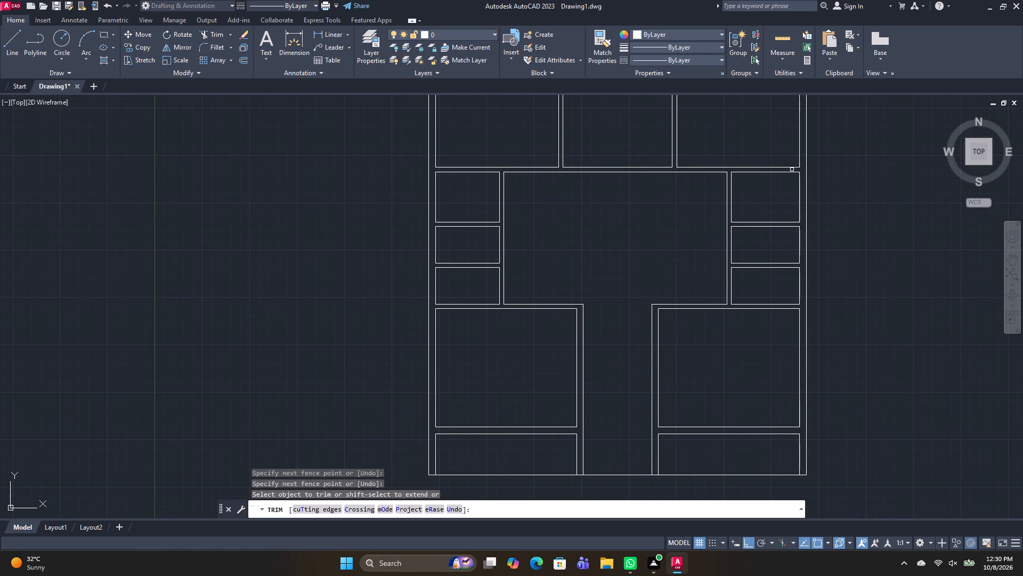
{"action": "key", "text": "Escape"}
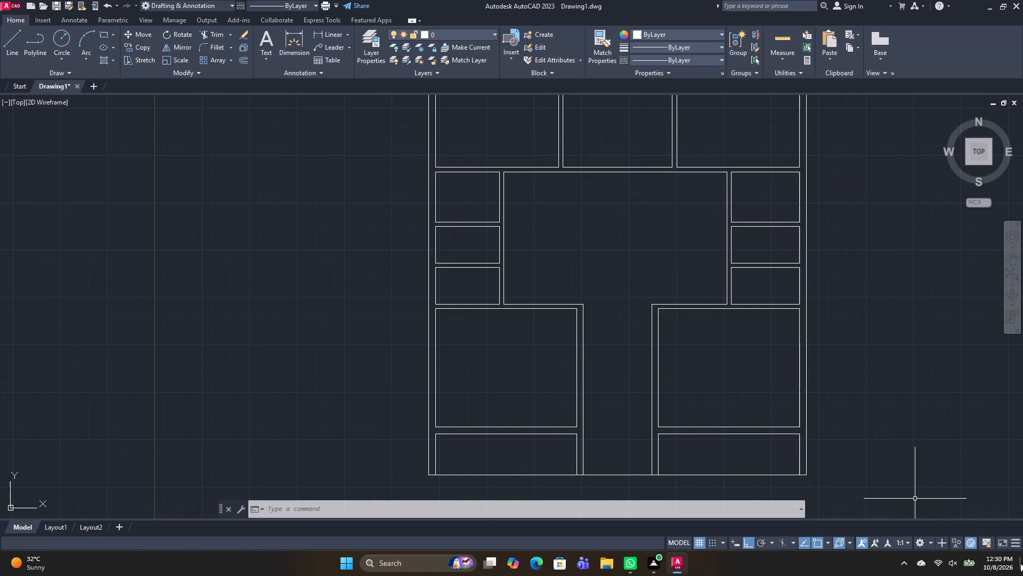
{"action": "middle_click_drag", "start_coordinate": [640, 374], "coordinate": [544, 409]}
{"action": "scroll", "coordinate": [553, 404], "scroll_direction": "down", "scroll_amount": 1}
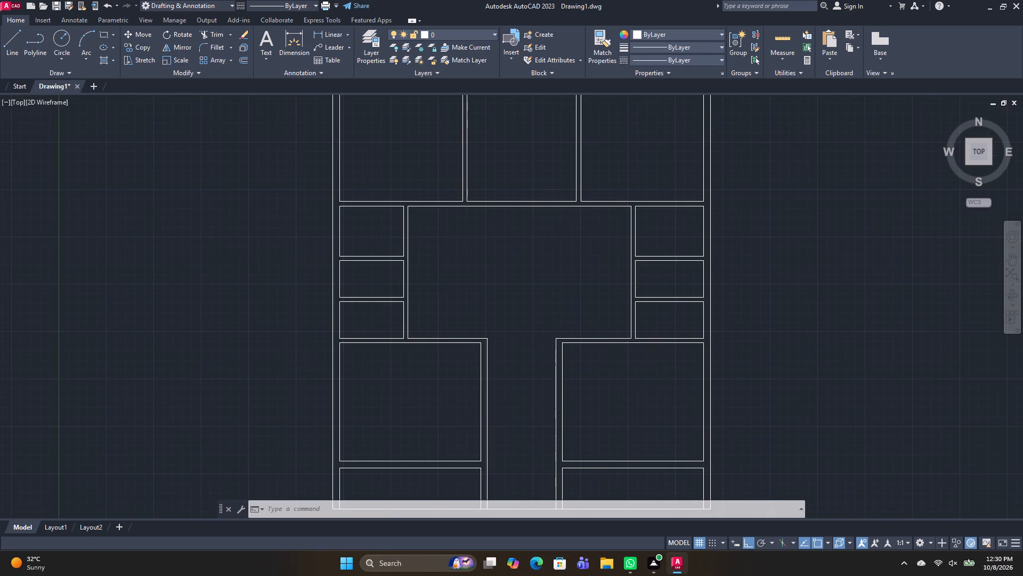
{"action": "middle_click_drag", "start_coordinate": [585, 423], "coordinate": [562, 398]}
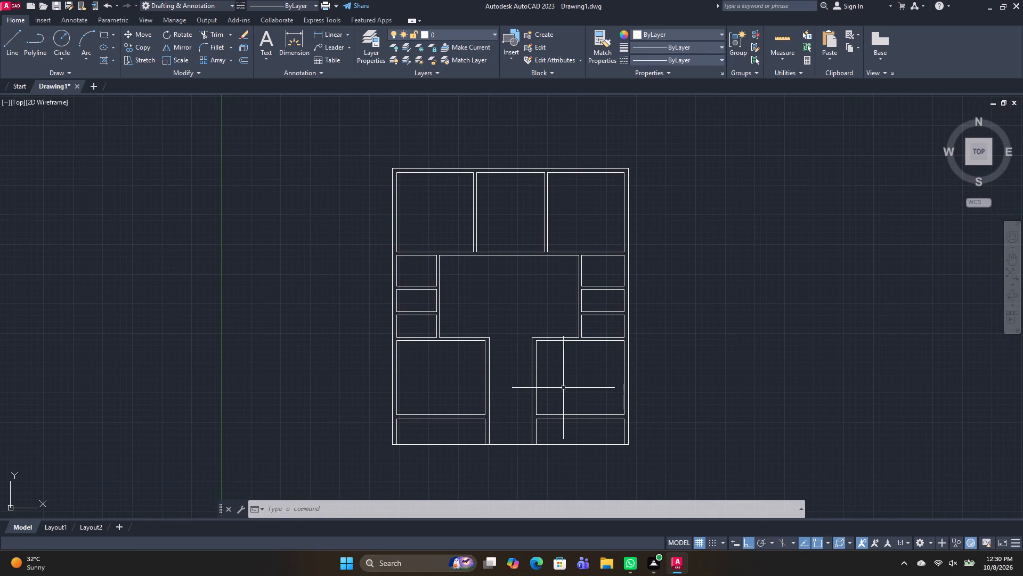
{"action": "middle_click_drag", "start_coordinate": [416, 395], "coordinate": [532, 414]}
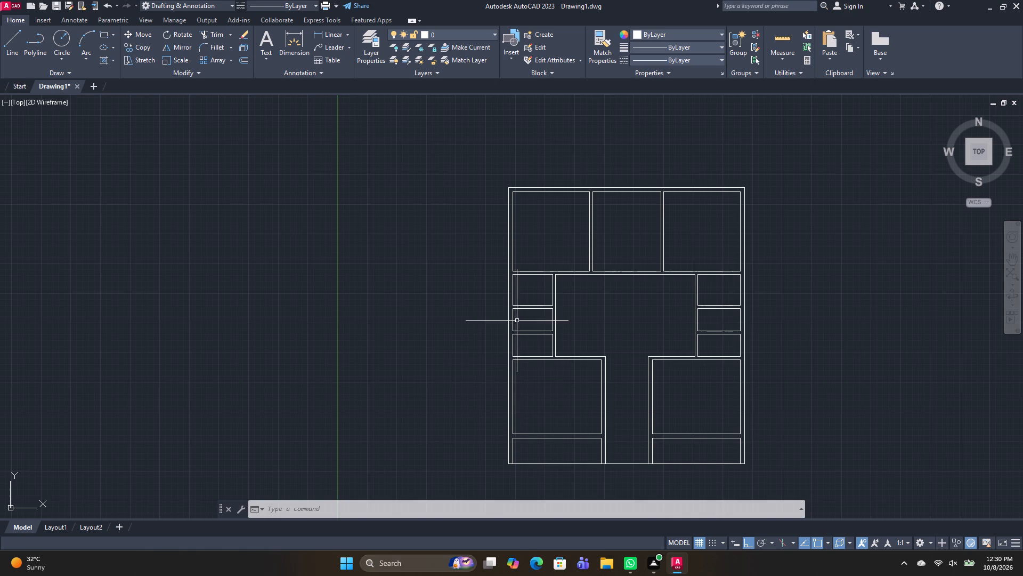
Draw a three-sided outline above the top outer wall near its left corner: 4'6" up, 13' across, and back down to the wall.
{"action": "type", "text": "L"}
{"action": "key", "text": "space"}
{"action": "scroll", "coordinate": [523, 182], "scroll_direction": "up", "scroll_amount": 2}
{"action": "left_click", "coordinate": [523, 194]}
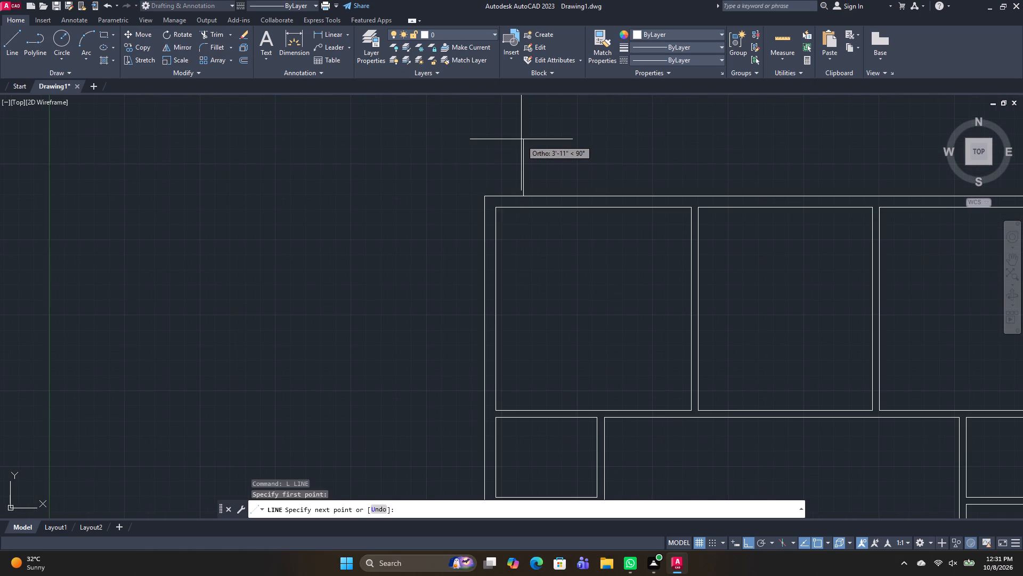
{"action": "type", "text": "4'6\""}
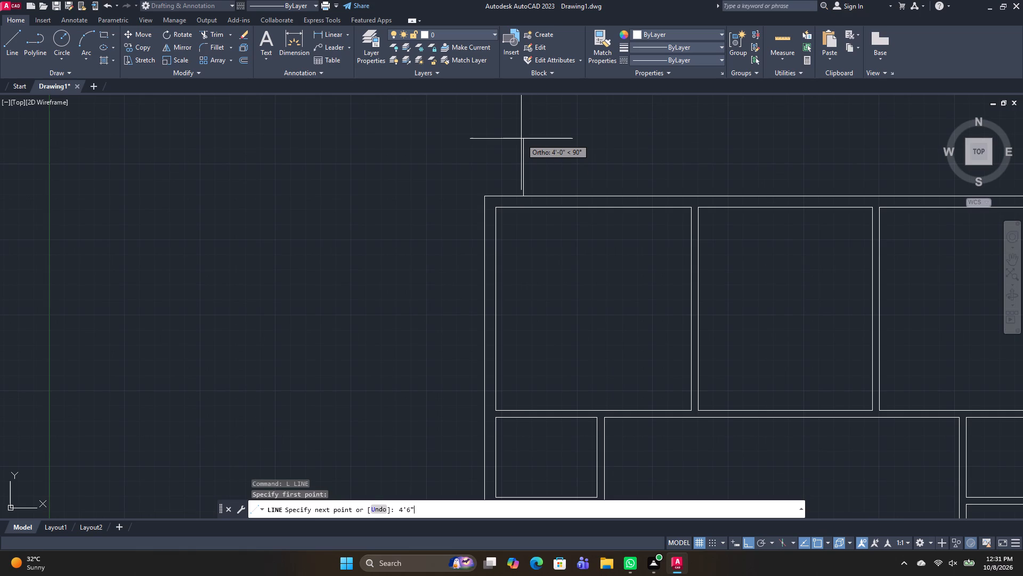
{"action": "key", "text": "Return"}
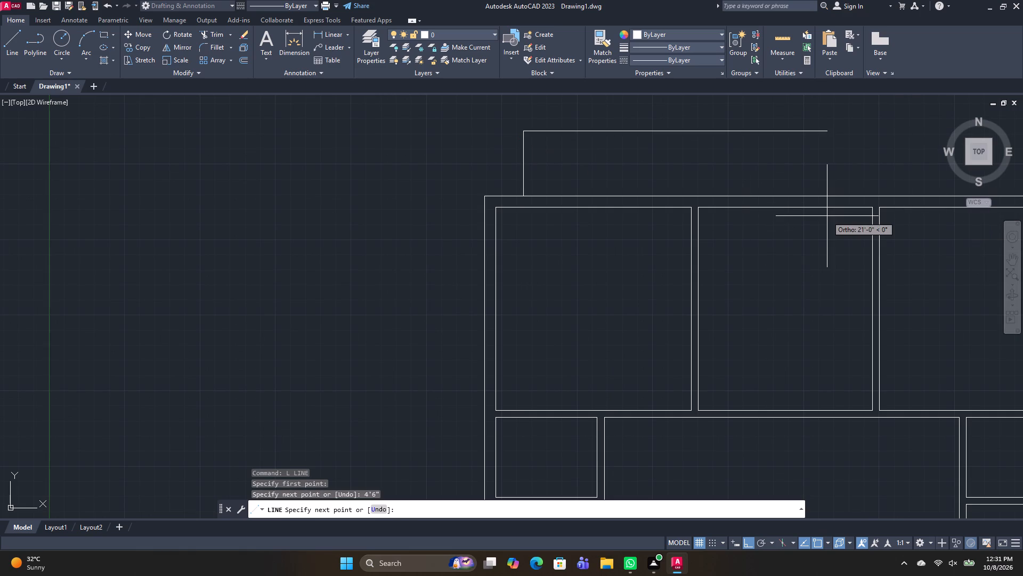
{"action": "type", "text": "13'"}
{"action": "key", "text": "Return"}
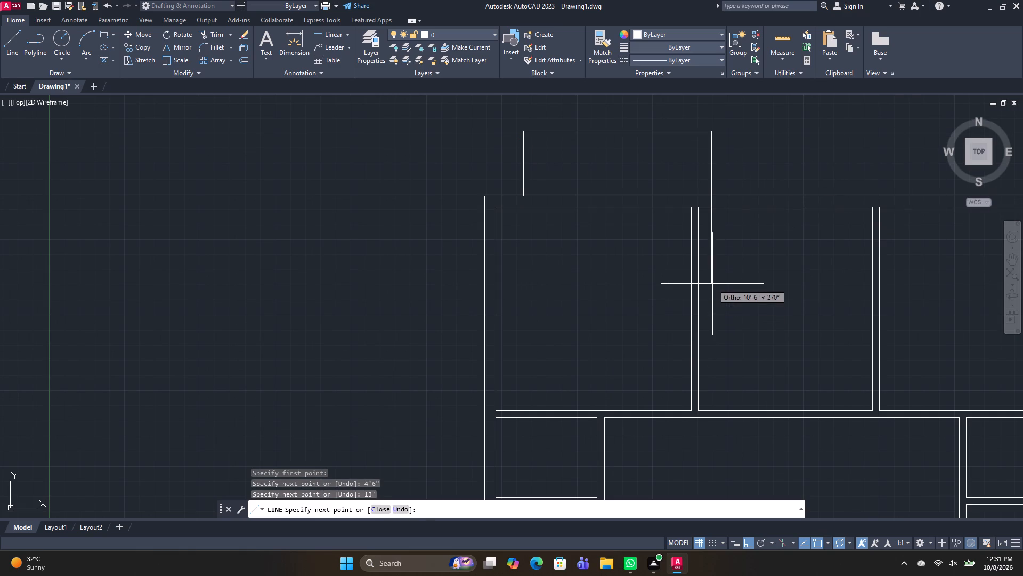
{"action": "left_click", "coordinate": [710, 196]}
{"action": "key", "text": "space"}
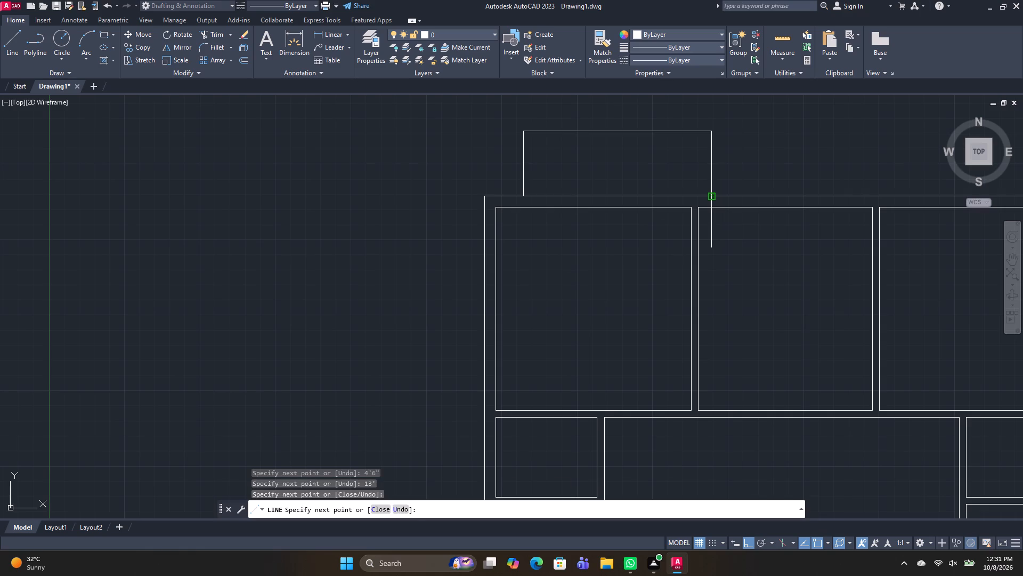
Offset the three lines of the new projection above the top wall 6" outward.
{"action": "key", "text": "o"}
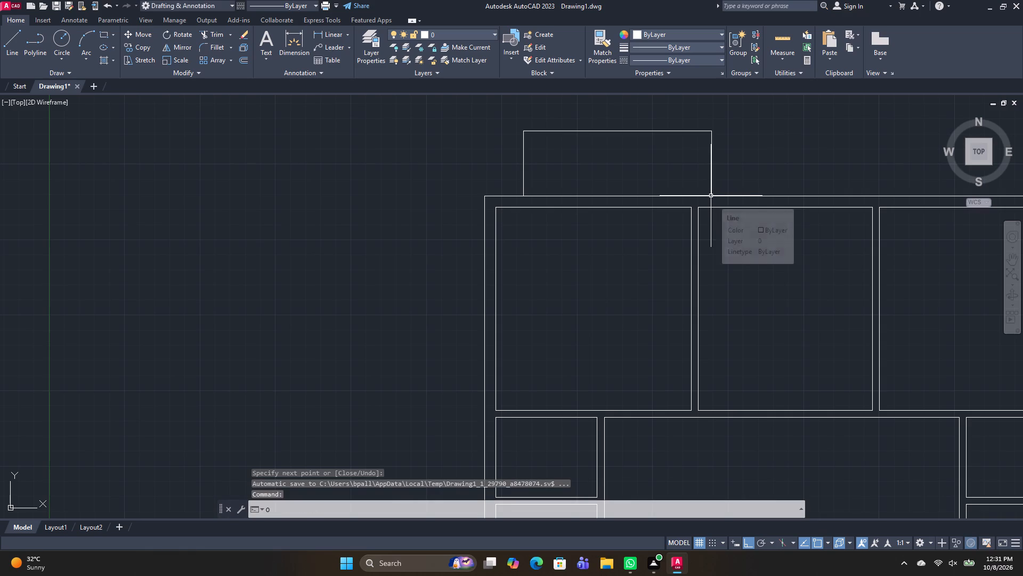
{"action": "key", "text": "space"}
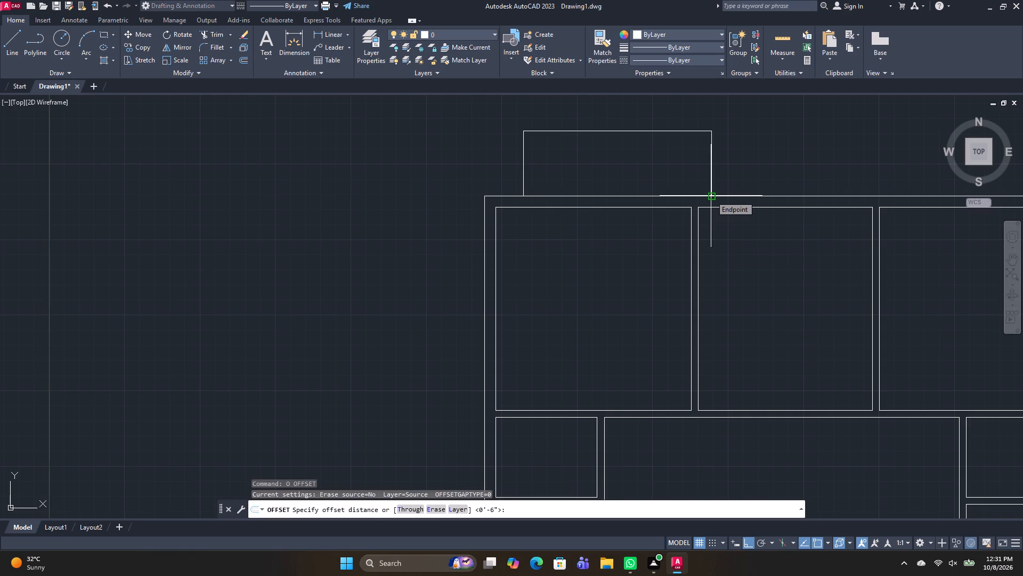
{"action": "key", "text": "space"}
{"action": "left_click", "coordinate": [599, 130]}
{"action": "left_click", "coordinate": [599, 119]}
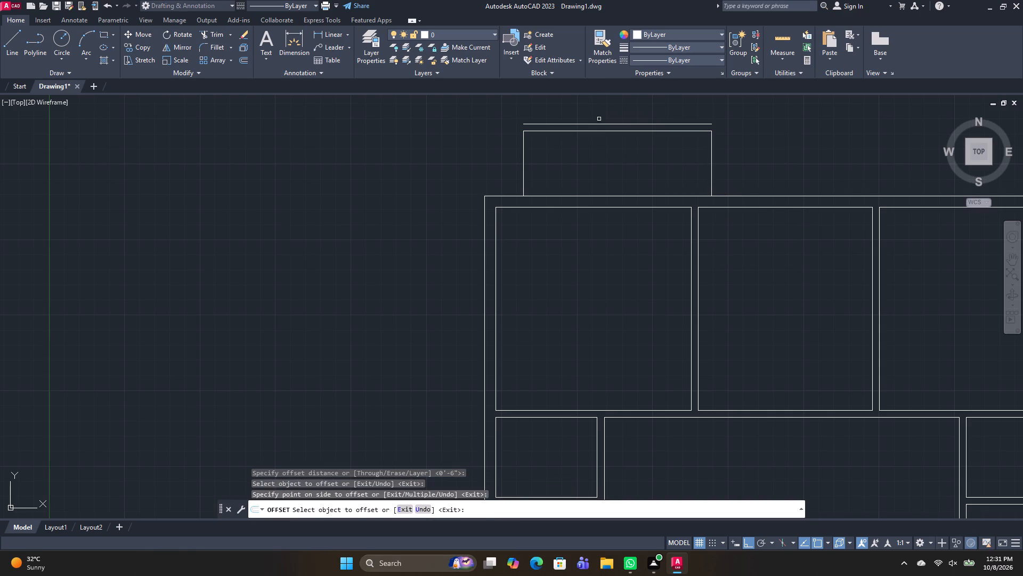
{"action": "left_click", "coordinate": [523, 154]}
{"action": "left_click", "coordinate": [509, 154]}
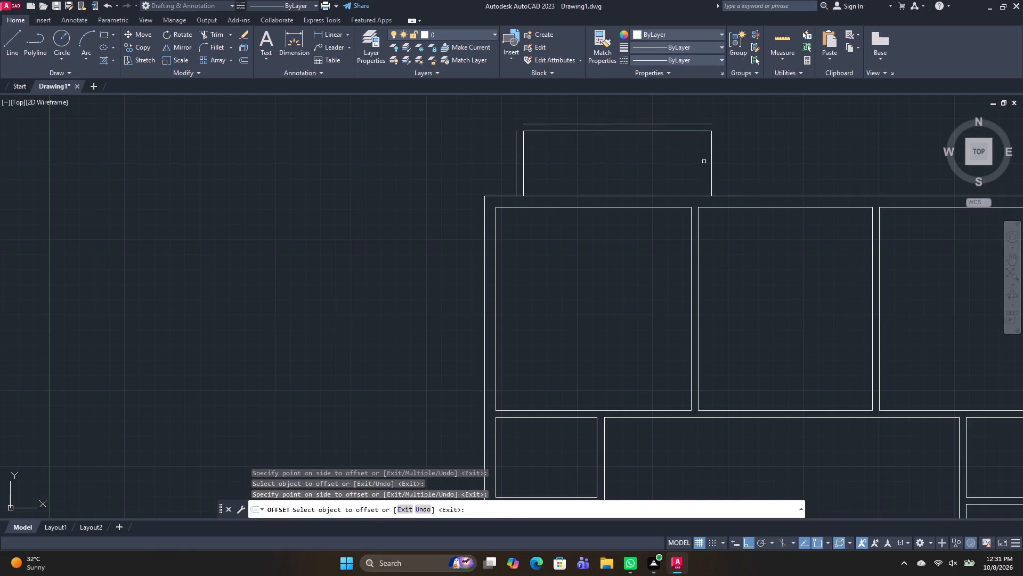
{"action": "left_click", "coordinate": [712, 163]}
{"action": "left_click", "coordinate": [724, 163]}
{"action": "key", "text": "Escape"}
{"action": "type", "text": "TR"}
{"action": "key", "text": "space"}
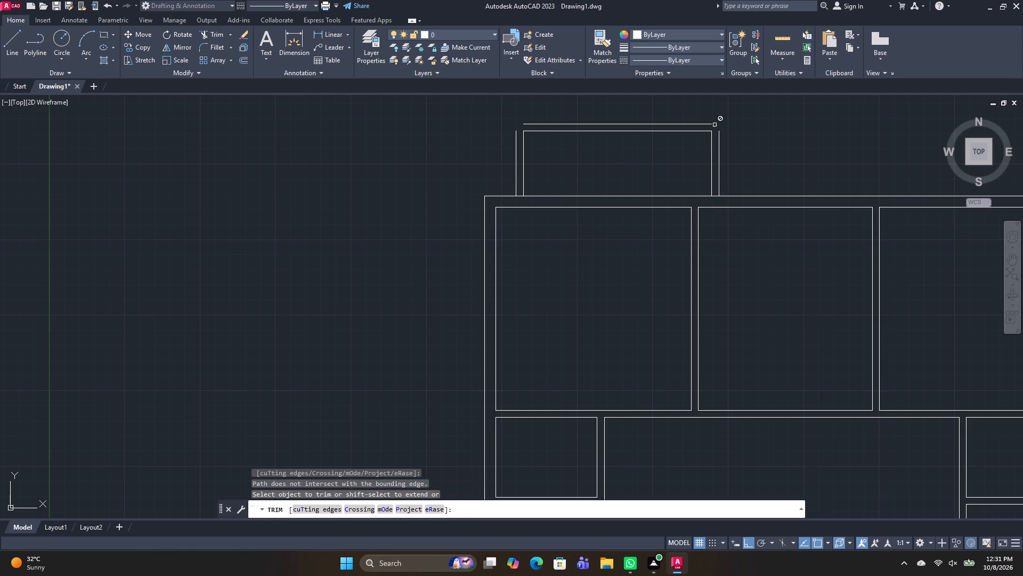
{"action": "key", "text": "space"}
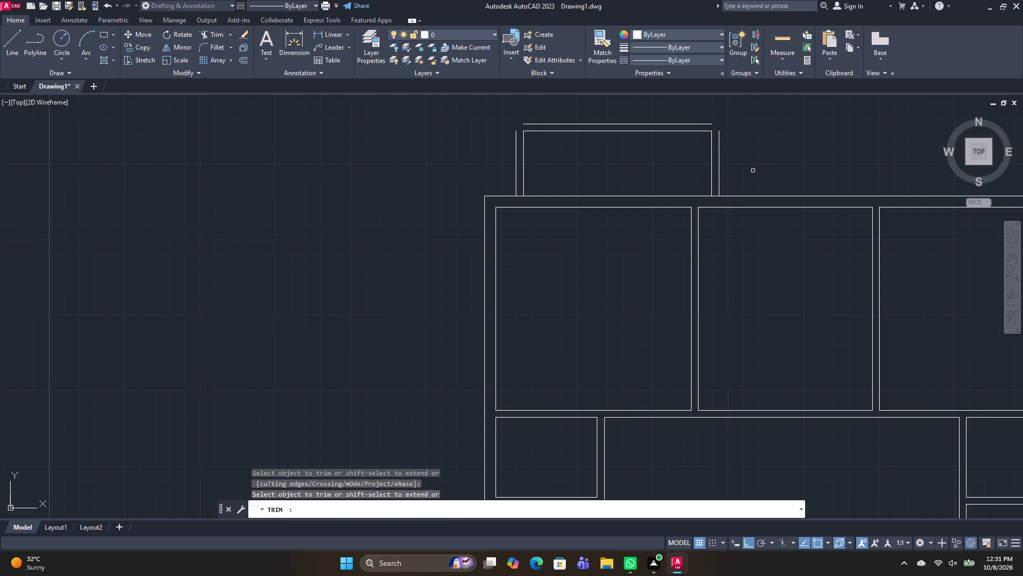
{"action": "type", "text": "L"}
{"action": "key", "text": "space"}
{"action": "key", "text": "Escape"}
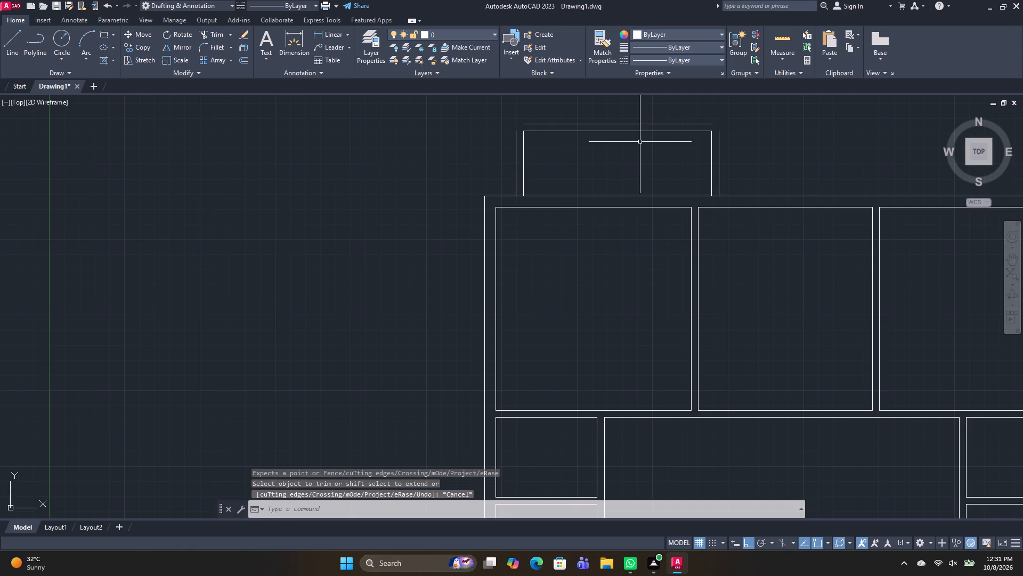
Lengthen the projection's outer top line past both outer side lines, with a segment about 1'-6" long on the right.
{"action": "type", "text": "L"}
{"action": "key", "text": "space"}
{"action": "left_click", "coordinate": [524, 124]}
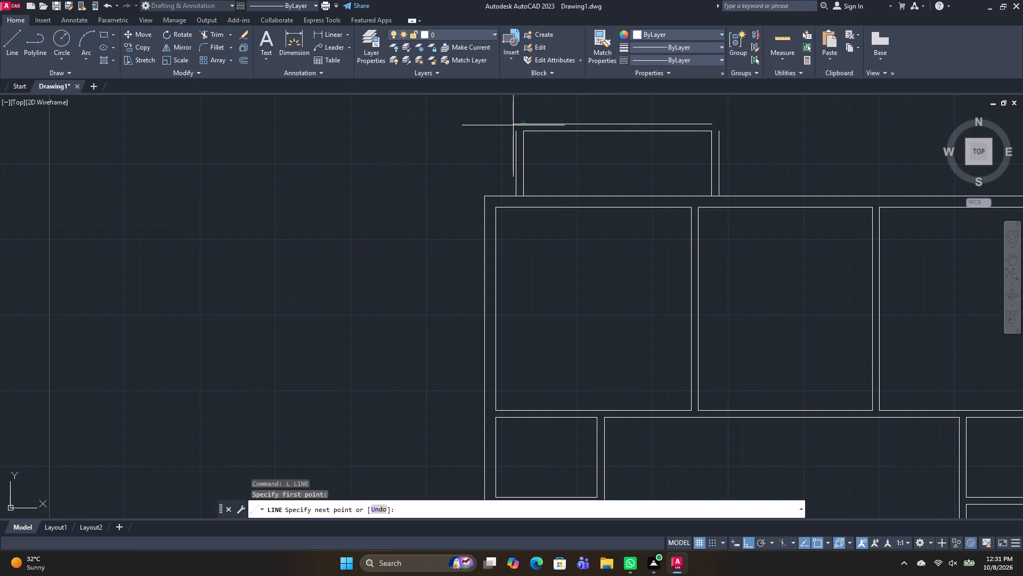
{"action": "left_click", "coordinate": [492, 125]}
{"action": "key", "text": "space"}
{"action": "key", "text": "space"}
{"action": "left_click", "coordinate": [714, 125]}
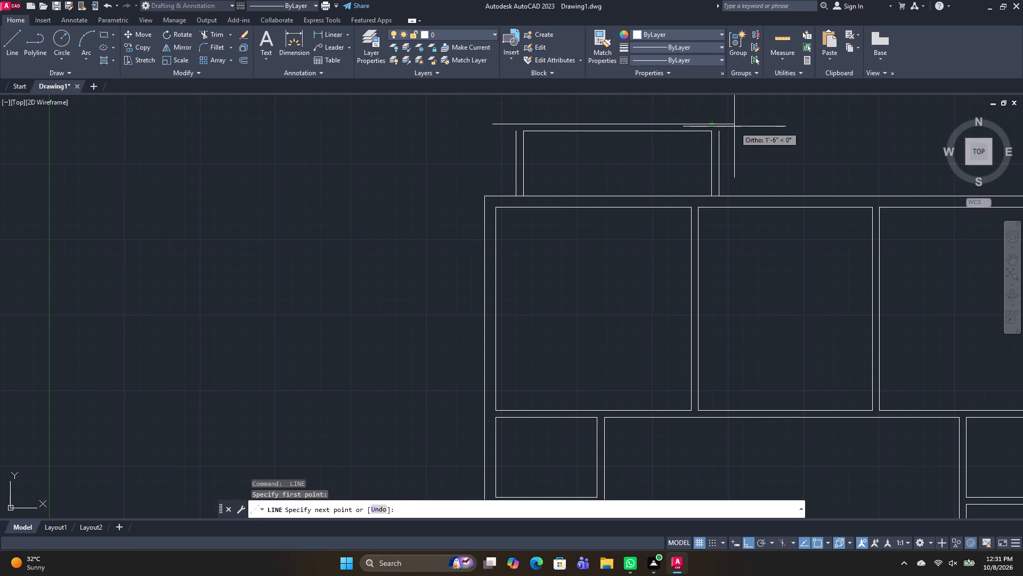
{"action": "left_click", "coordinate": [735, 126]}
{"action": "key", "text": "space"}
Draw short vertical lines joining the projection's right and left outer side lines to its outer top line.
{"action": "key", "text": "space"}
{"action": "left_click", "coordinate": [720, 131]}
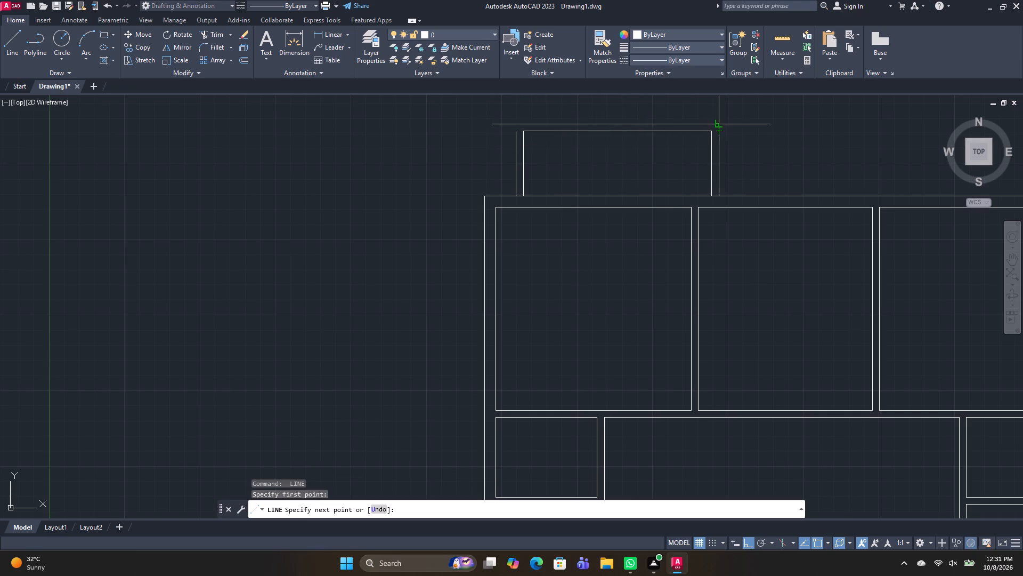
{"action": "left_click", "coordinate": [721, 121]}
{"action": "key", "text": "space"}
{"action": "key", "text": "space"}
{"action": "left_click", "coordinate": [516, 129]}
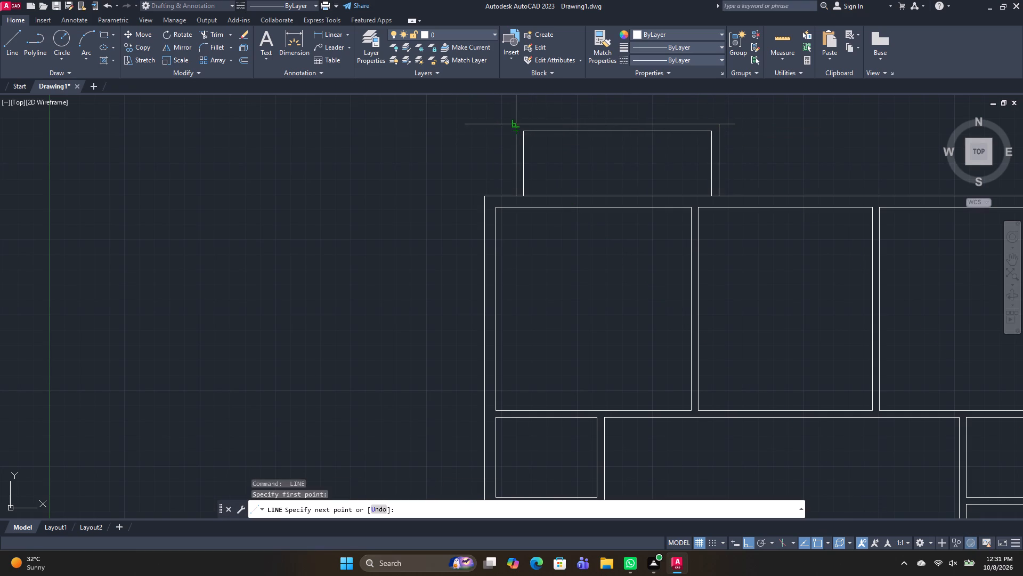
{"action": "left_click", "coordinate": [515, 121]}
{"action": "key", "text": "space"}
Trim the outer top line's overhanging ends at both outer corners of the projection.
{"action": "type", "text": "TR"}
{"action": "key", "text": "space"}
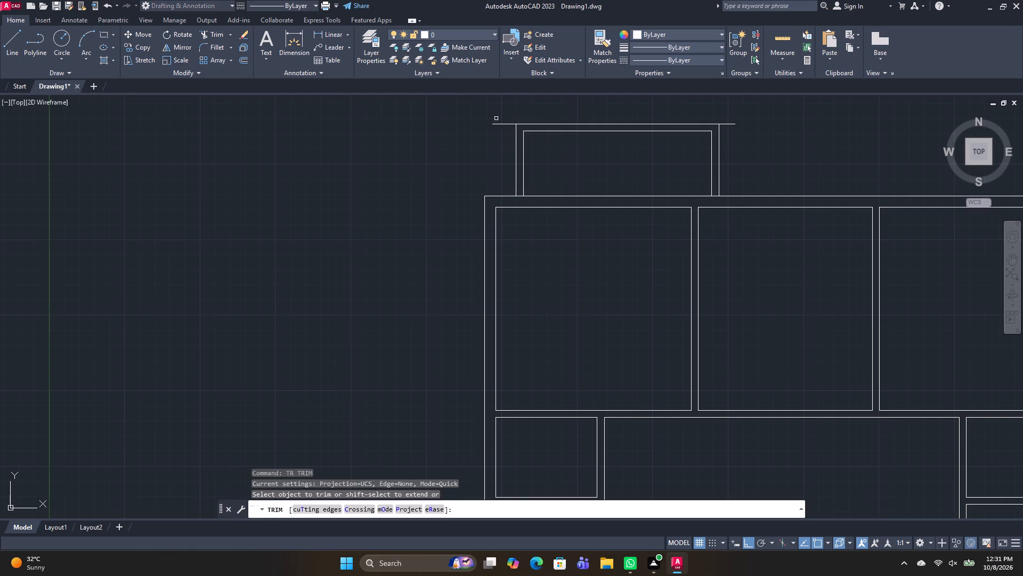
{"action": "left_click_drag", "start_coordinate": [514, 112], "coordinate": [497, 156]}
{"action": "left_click", "coordinate": [732, 123]}
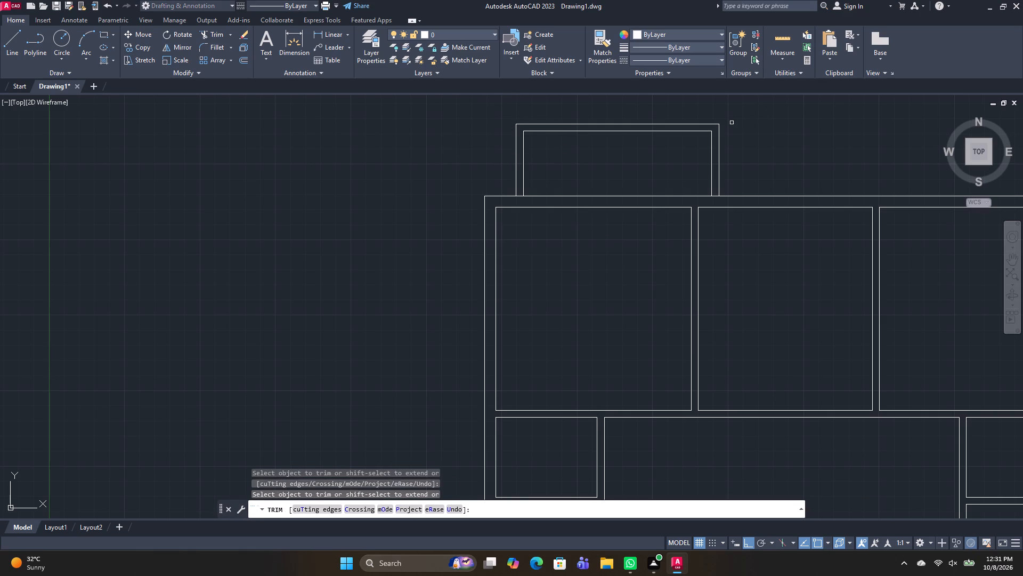
{"action": "key", "text": "space"}
Trim the top outer wall's line between the paired side-wall lines at both junctions with the projection.
{"action": "key", "text": "space"}
{"action": "scroll", "coordinate": [556, 170], "scroll_direction": "up", "scroll_amount": 2}
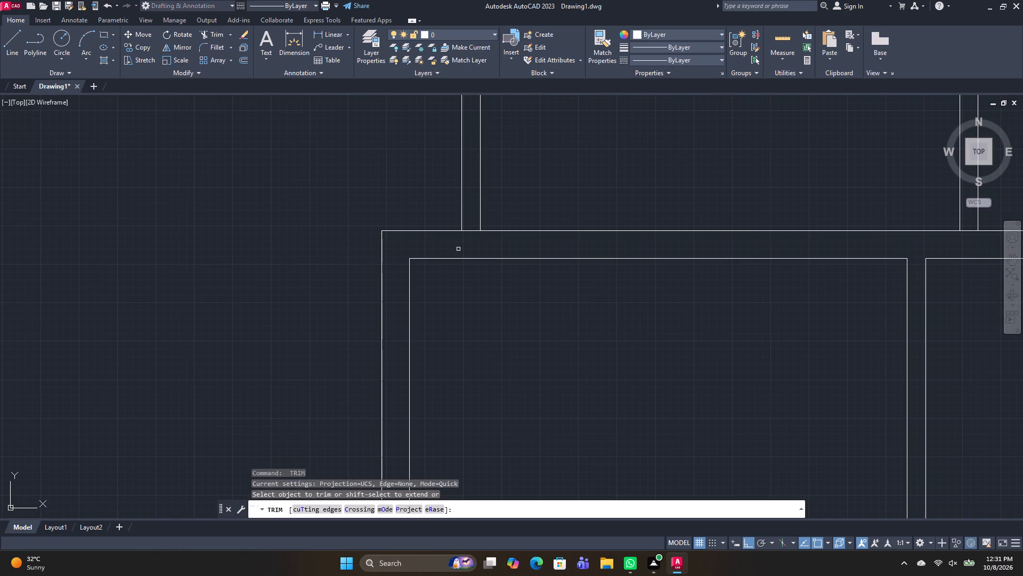
{"action": "left_click", "coordinate": [469, 230]}
{"action": "scroll", "coordinate": [738, 161], "scroll_direction": "down", "scroll_amount": 2}
{"action": "scroll", "coordinate": [846, 193], "scroll_direction": "up", "scroll_amount": 2}
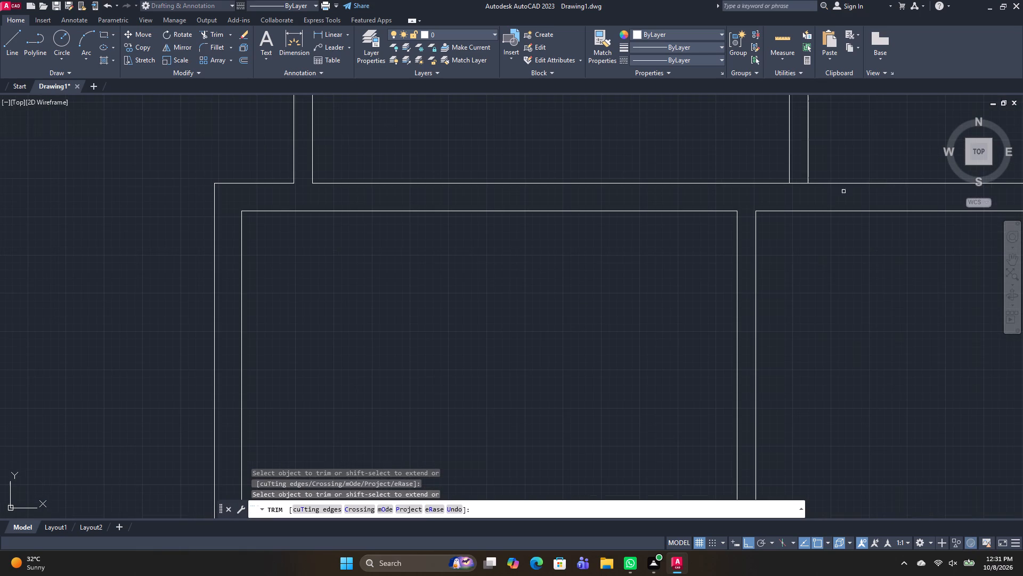
{"action": "left_click", "coordinate": [797, 185]}
{"action": "left_click", "coordinate": [797, 171]}
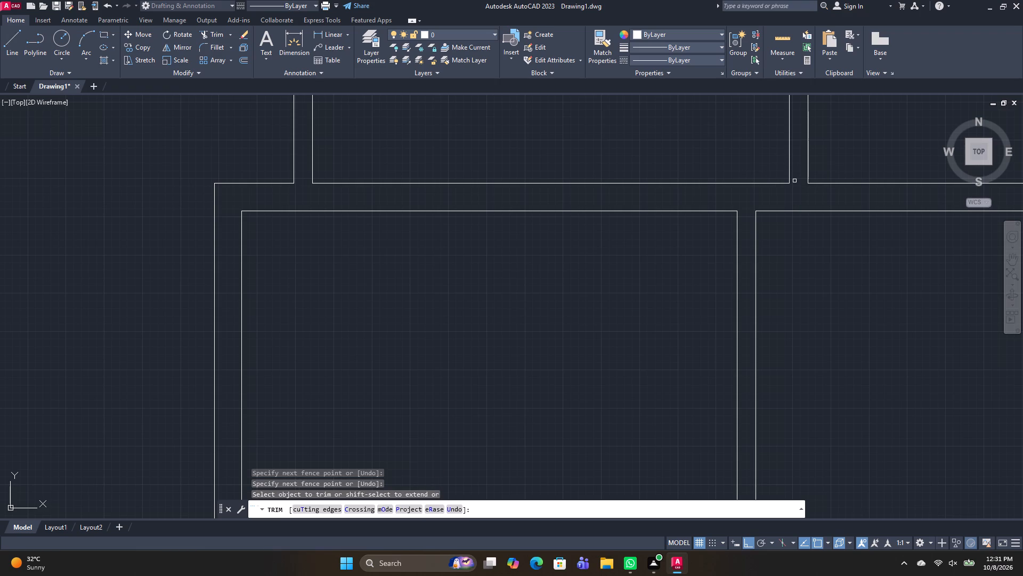
{"action": "key", "text": "Escape"}
Copy the whole double-line projection horizontally along the top outer wall to above the right-hand upper room.
{"action": "scroll", "coordinate": [794, 209], "scroll_direction": "down", "scroll_amount": 2}
{"action": "middle_click_drag", "start_coordinate": [780, 277], "coordinate": [701, 268]}
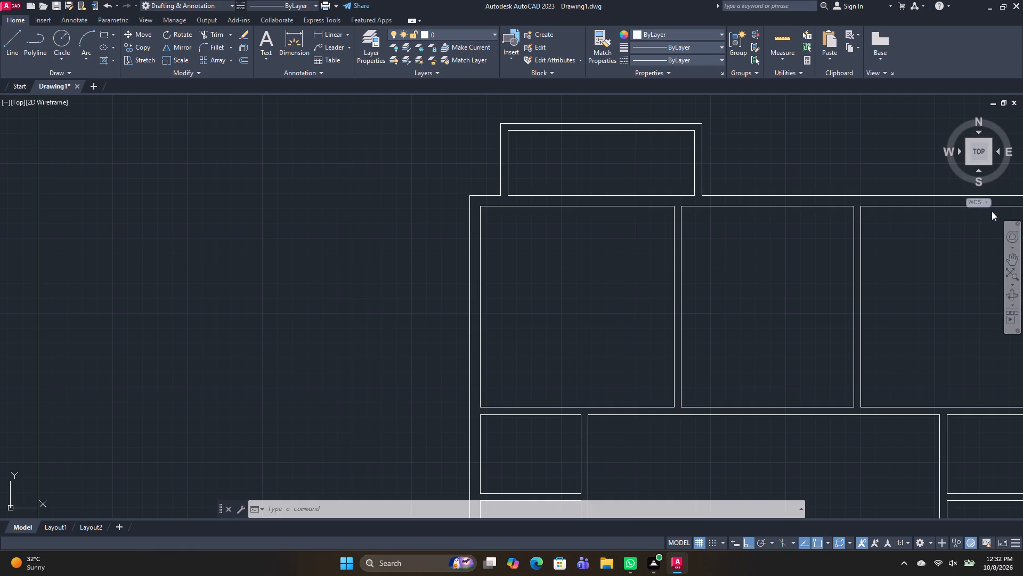
{"action": "middle_click_drag", "start_coordinate": [719, 273], "coordinate": [550, 261]}
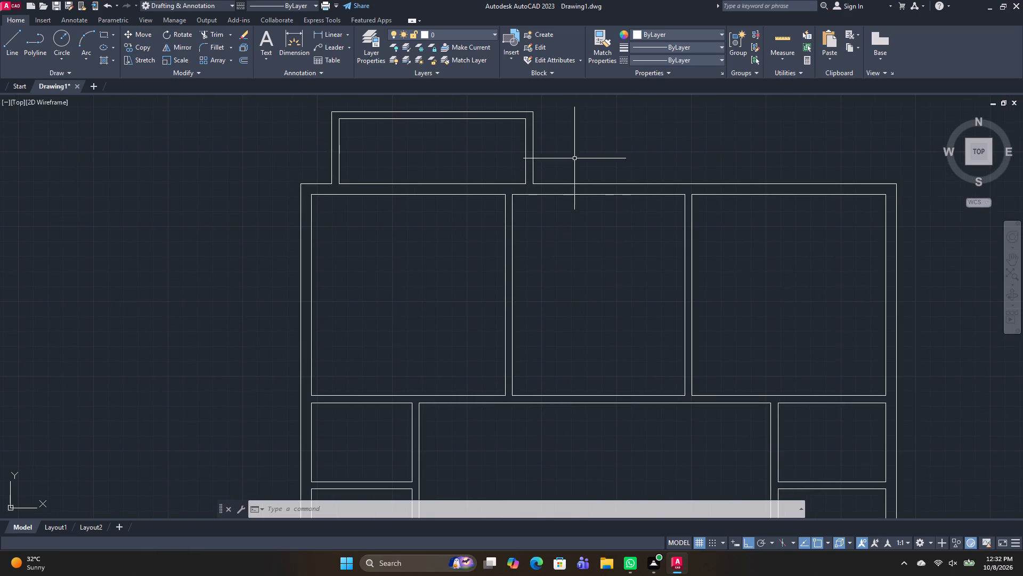
{"action": "left_click", "coordinate": [564, 149]}
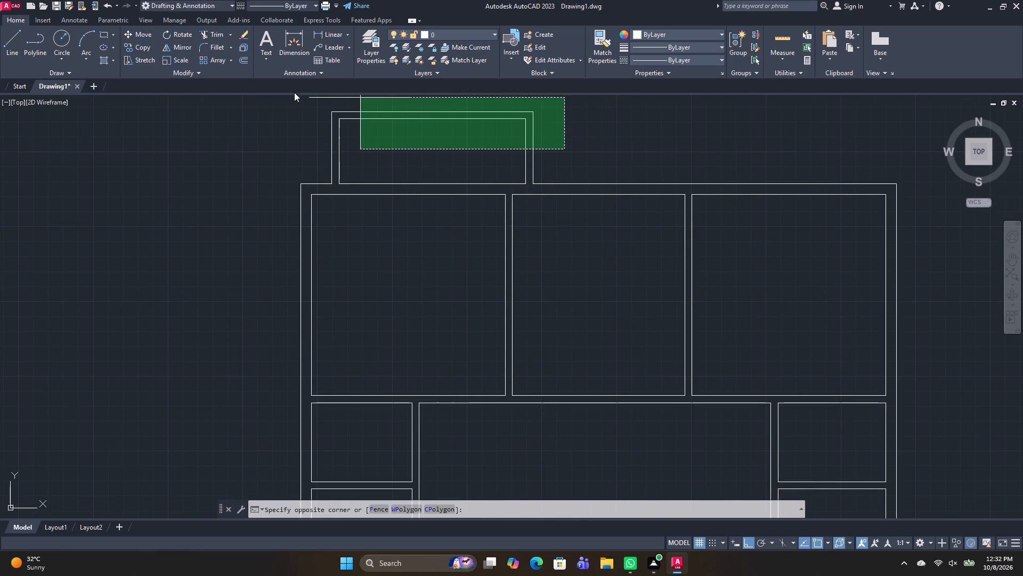
{"action": "left_click", "coordinate": [302, 117]}
{"action": "left_click", "coordinate": [409, 110]}
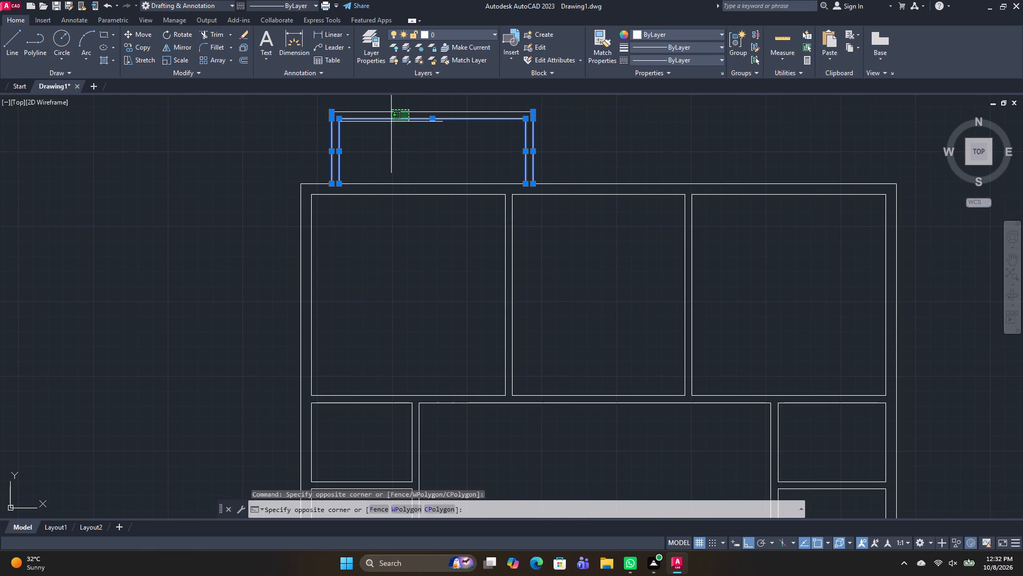
{"action": "left_click", "coordinate": [390, 122]}
{"action": "key", "text": "c"}
{"action": "type", "text": "O"}
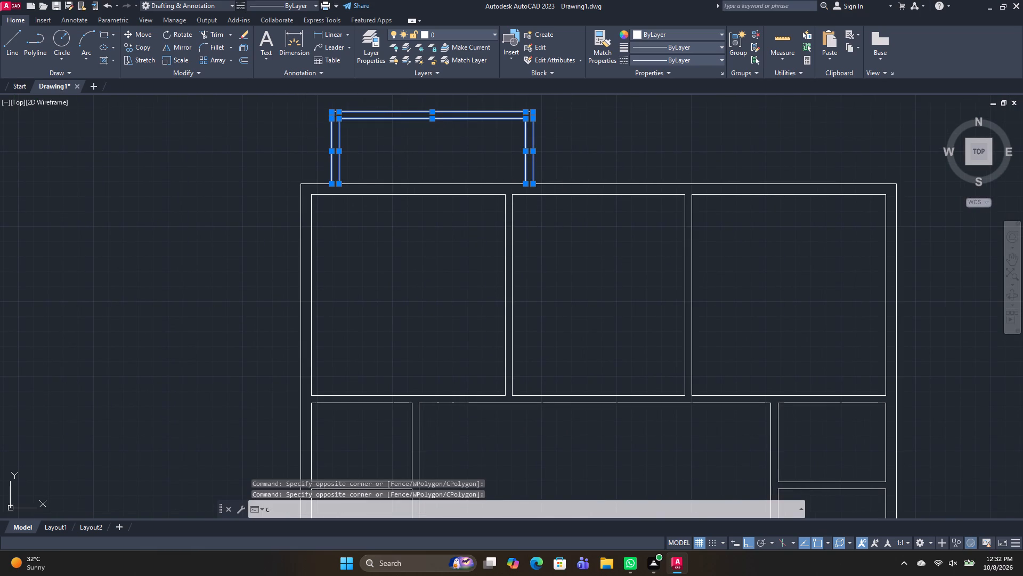
{"action": "key", "text": "space"}
{"action": "left_click", "coordinate": [430, 182]}
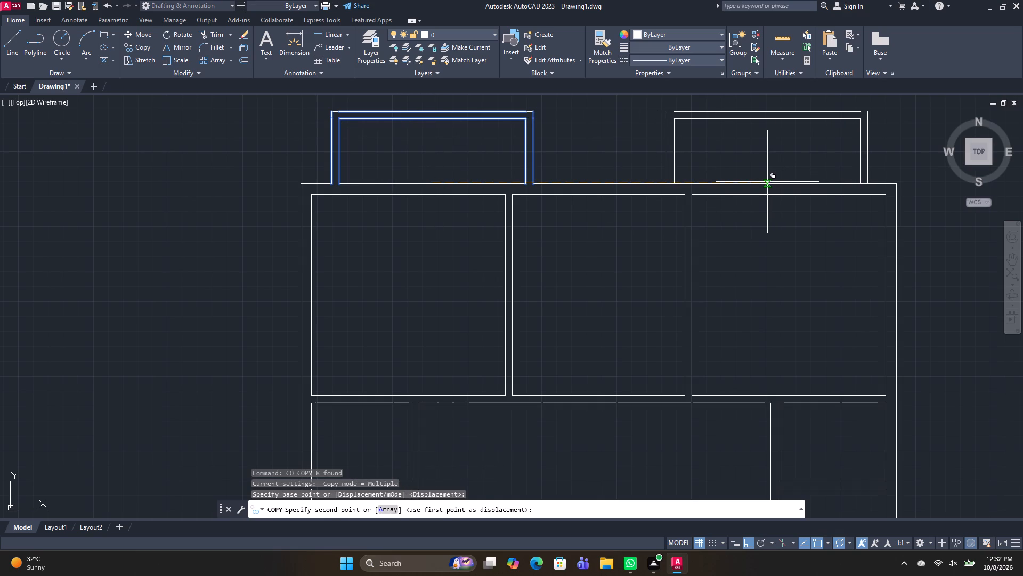
{"action": "left_click", "coordinate": [767, 182]}
{"action": "key", "text": "space"}
Extend the copied projection's outer top line to meet its left and right outer side lines.
{"action": "middle_click_drag", "start_coordinate": [670, 141], "coordinate": [645, 160]}
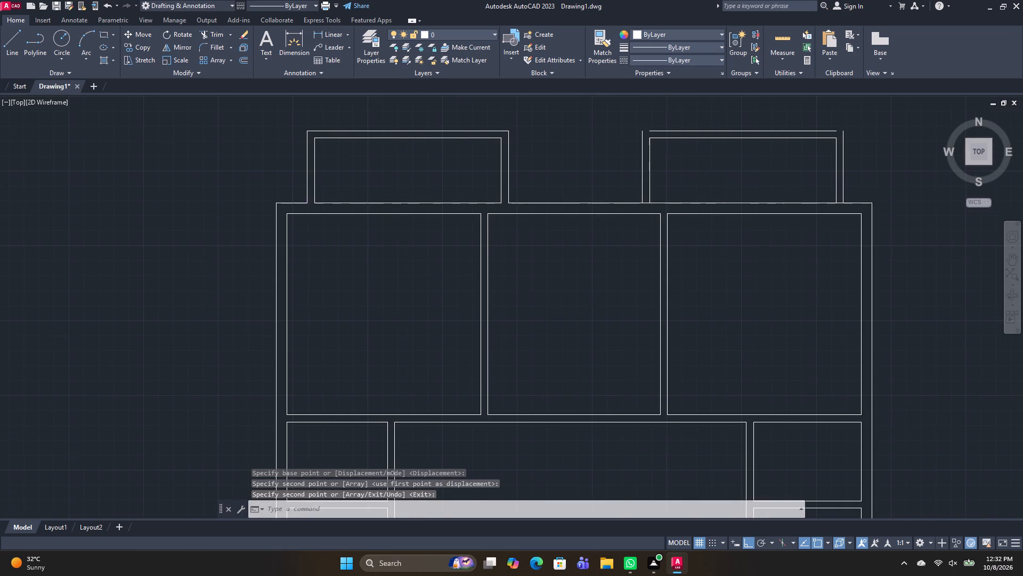
{"action": "type", "text": "TR"}
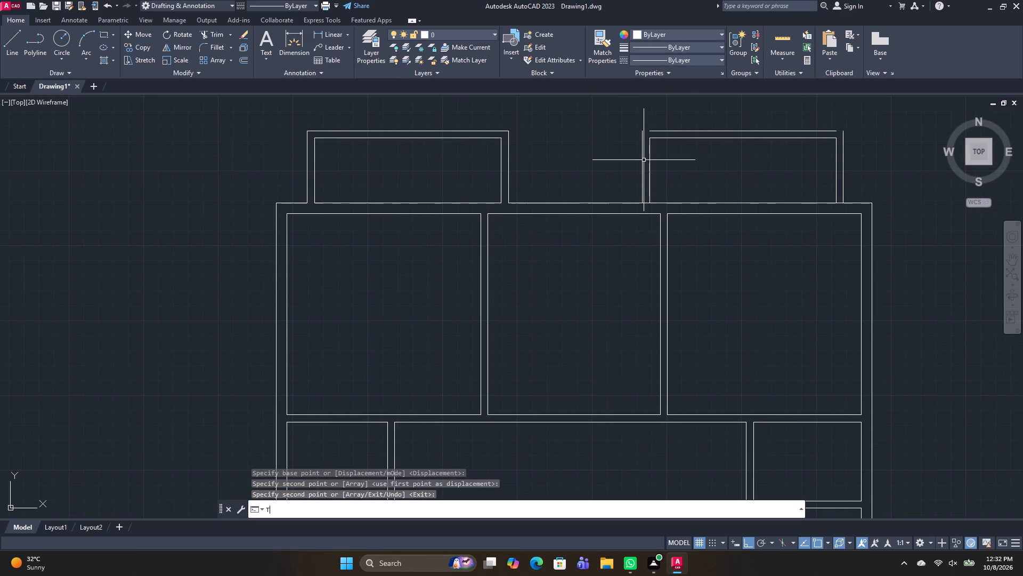
{"action": "key", "text": "space"}
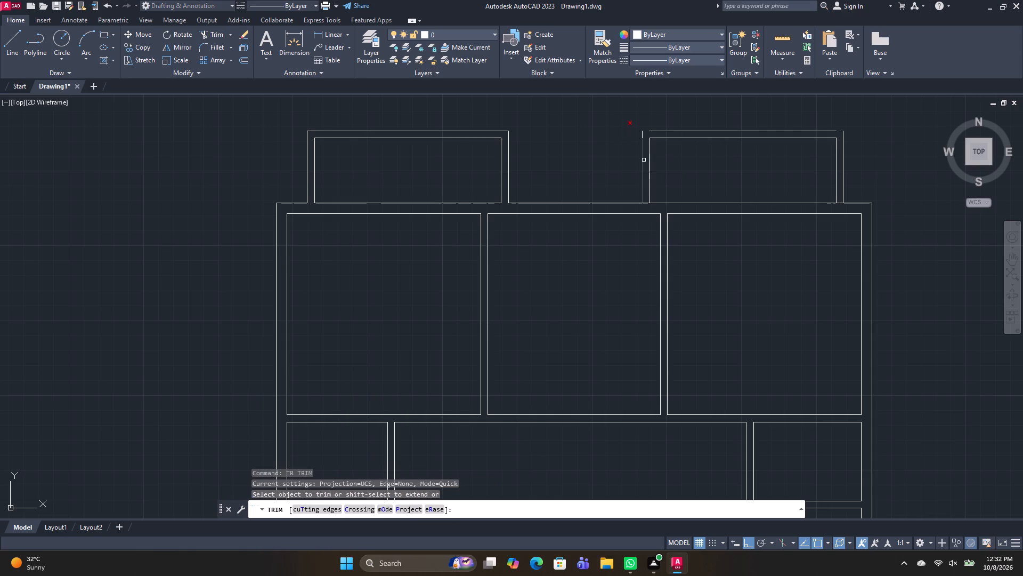
{"action": "left_click", "coordinate": [653, 131], "text": "shift"}
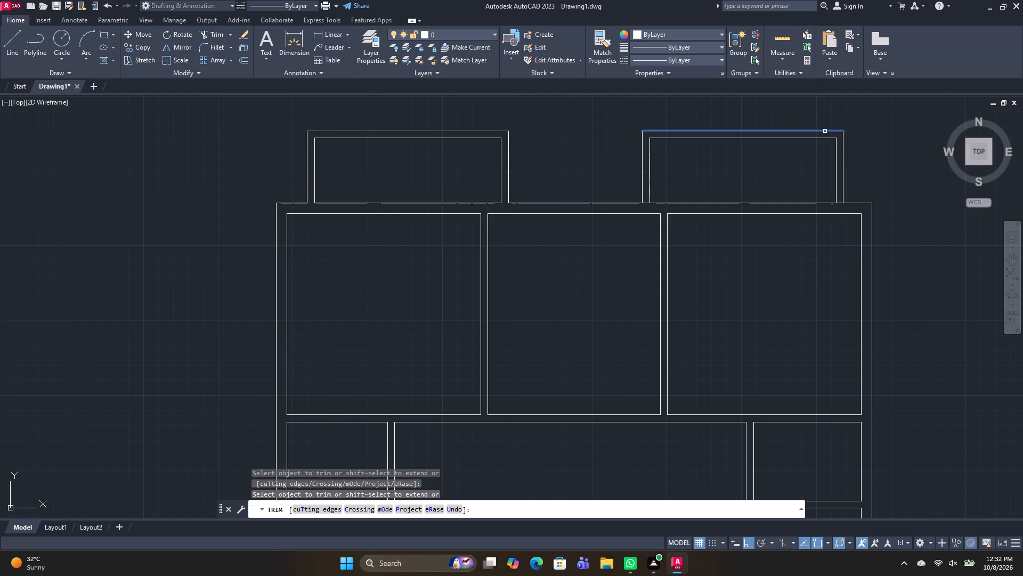
{"action": "left_click", "coordinate": [825, 131], "text": "shift"}
Trim the top outer wall's line between the side-wall lines at both junctions with the copied projection.
{"action": "scroll", "coordinate": [840, 204], "scroll_direction": "up", "scroll_amount": 3}
{"action": "left_click_drag", "start_coordinate": [840, 203], "coordinate": [838, 196]}
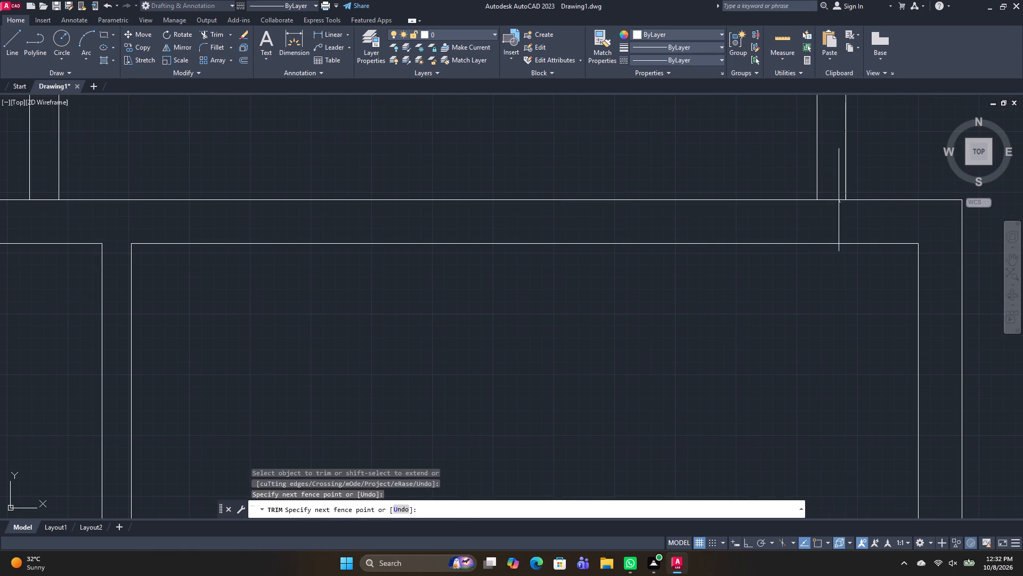
{"action": "left_click_drag", "start_coordinate": [838, 196], "coordinate": [835, 186]}
{"action": "scroll", "coordinate": [833, 181], "scroll_direction": "down", "scroll_amount": 3}
{"action": "scroll", "coordinate": [625, 187], "scroll_direction": "up", "scroll_amount": 3}
{"action": "left_click_drag", "start_coordinate": [685, 189], "coordinate": [686, 147]}
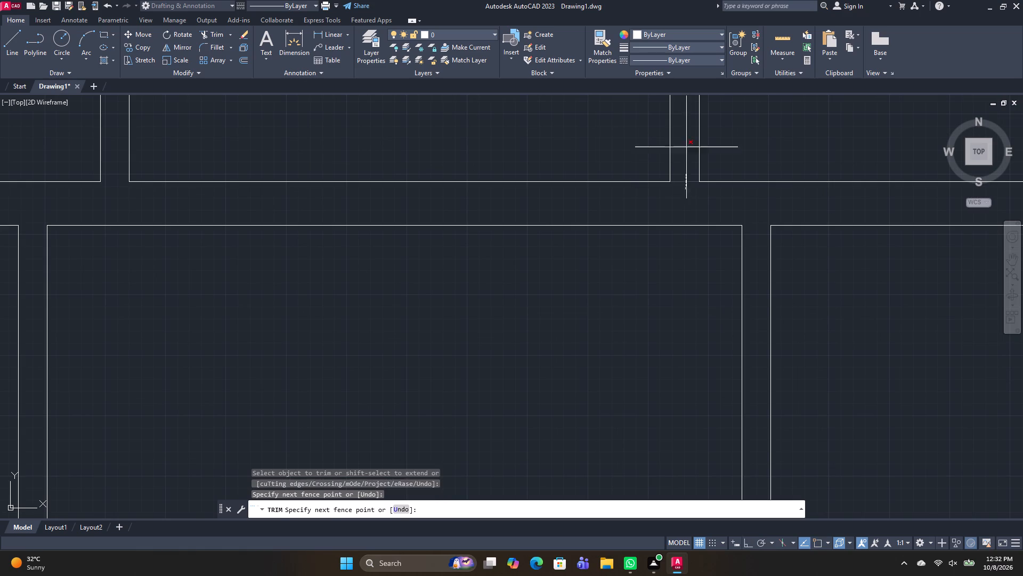
{"action": "left_click_drag", "start_coordinate": [686, 147], "coordinate": [686, 146]}
{"action": "scroll", "coordinate": [725, 189], "scroll_direction": "down", "scroll_amount": 3}
{"action": "key", "text": "space"}
Save the drawing to the Desktop as PLAN 2 in AutoCAD 2018 Drawing format.
{"action": "key", "text": "ctrl+s"}
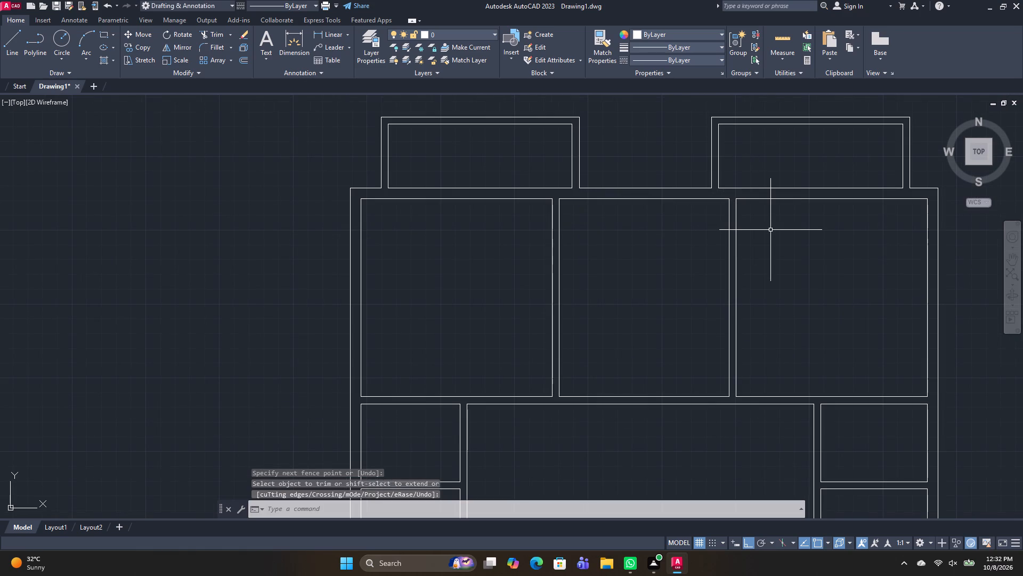
{"action": "left_click", "coordinate": [320, 245]}
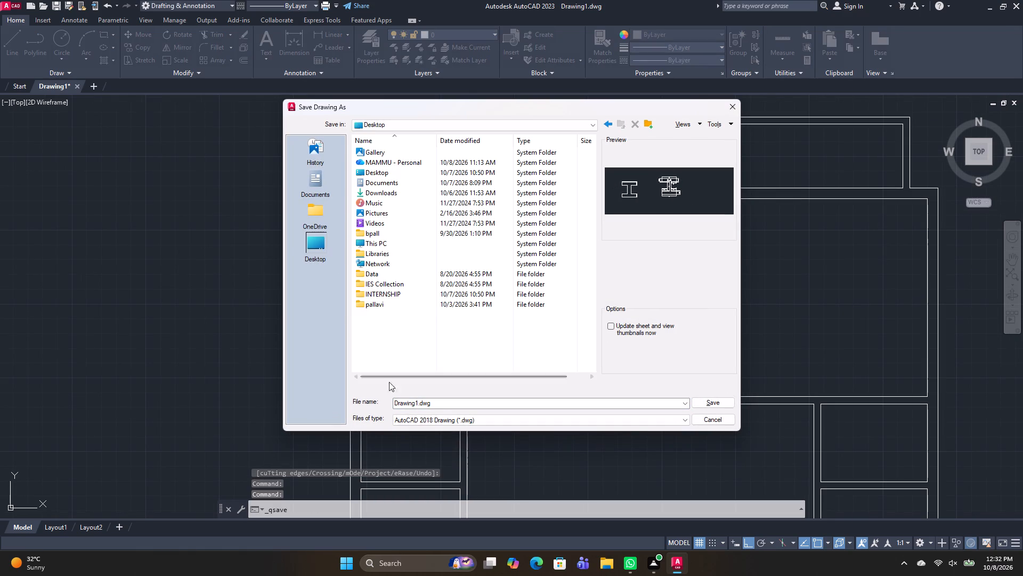
{"action": "left_click", "coordinate": [439, 398]}
{"action": "type", "text": "PLAN 2"}
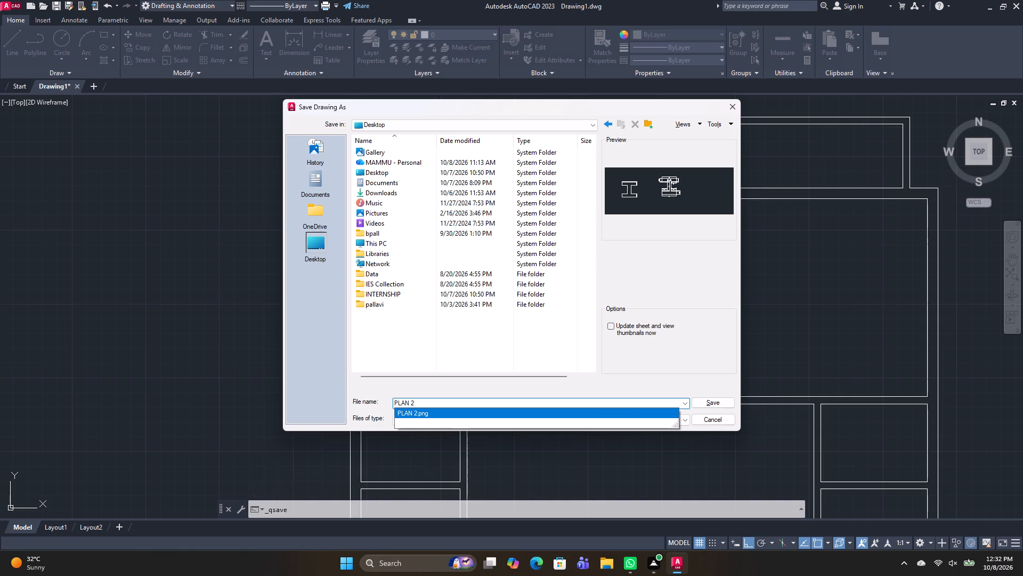
{"action": "left_click", "coordinate": [708, 404]}
Draw a small column rectangle spanning the top outer wall's thickness under the left projection's left side wall.
{"action": "scroll", "coordinate": [452, 271], "scroll_direction": "down", "scroll_amount": 3}
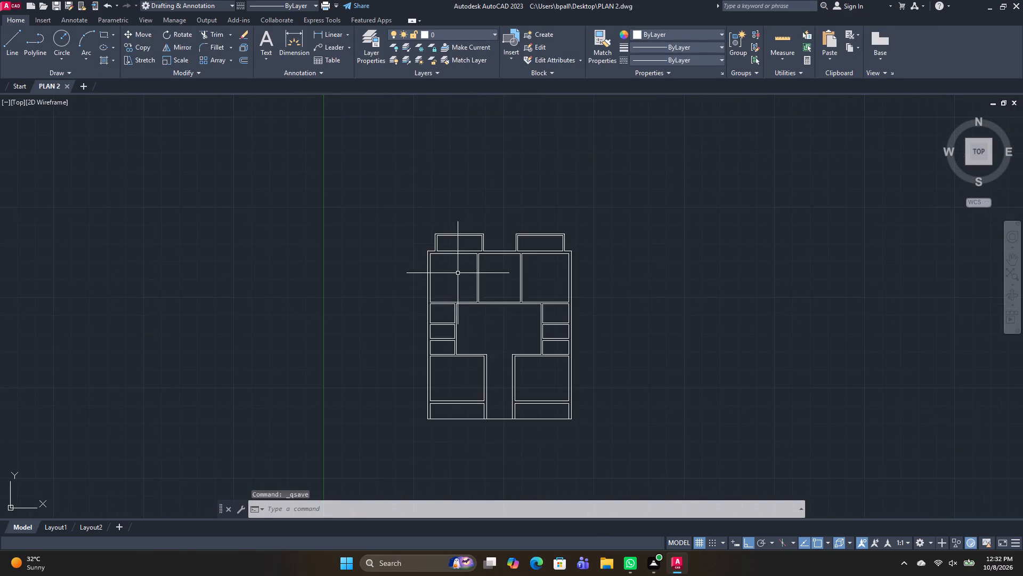
{"action": "scroll", "coordinate": [514, 359], "scroll_direction": "up", "scroll_amount": 2}
{"action": "middle_click_drag", "start_coordinate": [512, 367], "coordinate": [518, 271]}
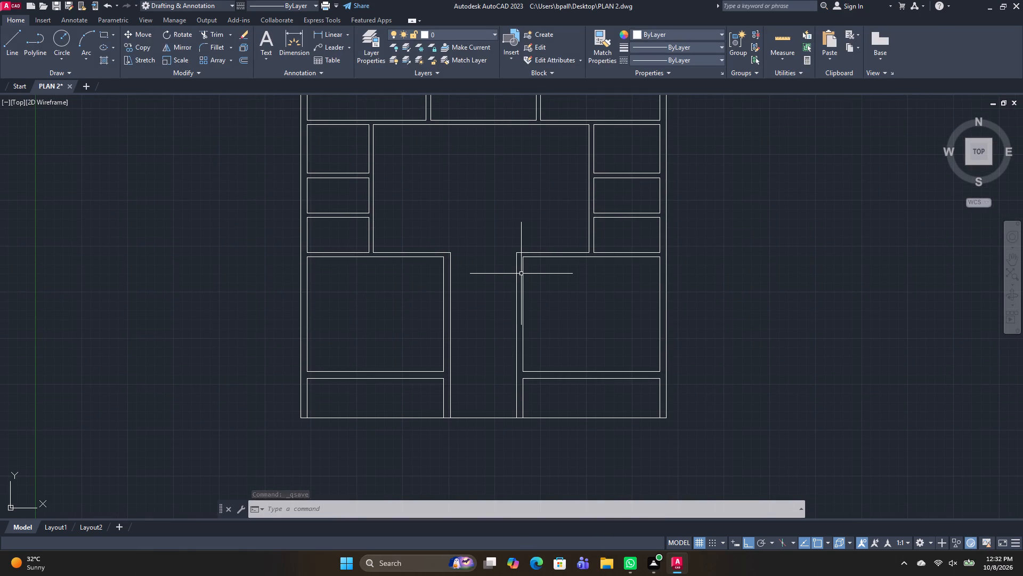
{"action": "middle_click_drag", "start_coordinate": [492, 254], "coordinate": [507, 274]}
{"action": "type", "text": "REC"}
{"action": "key", "text": "space"}
{"action": "middle_click_drag", "start_coordinate": [415, 309], "coordinate": [440, 364]}
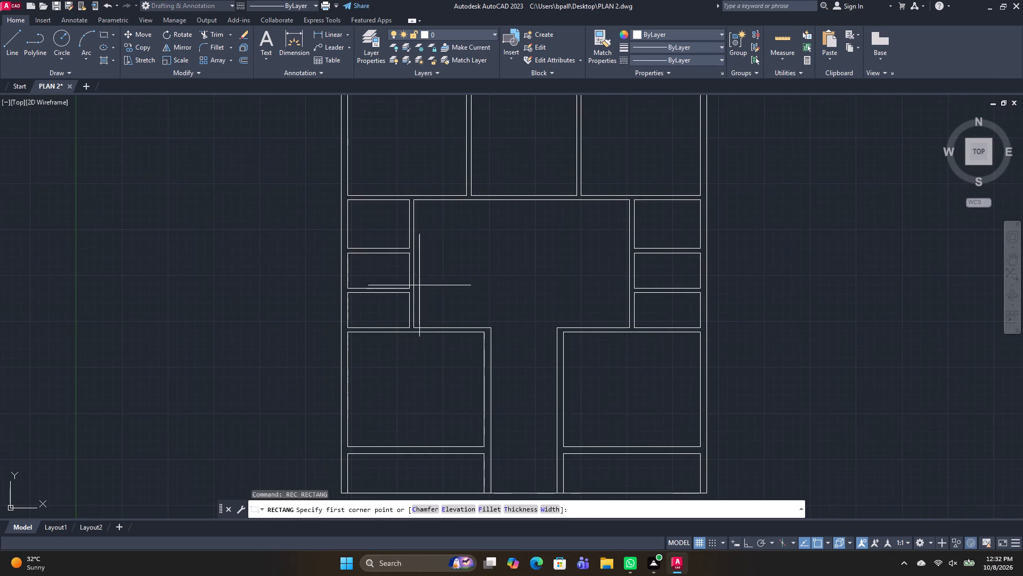
{"action": "scroll", "coordinate": [417, 274], "scroll_direction": "down", "scroll_amount": 1}
{"action": "middle_click_drag", "start_coordinate": [411, 219], "coordinate": [426, 290]}
{"action": "scroll", "coordinate": [376, 231], "scroll_direction": "up", "scroll_amount": 2}
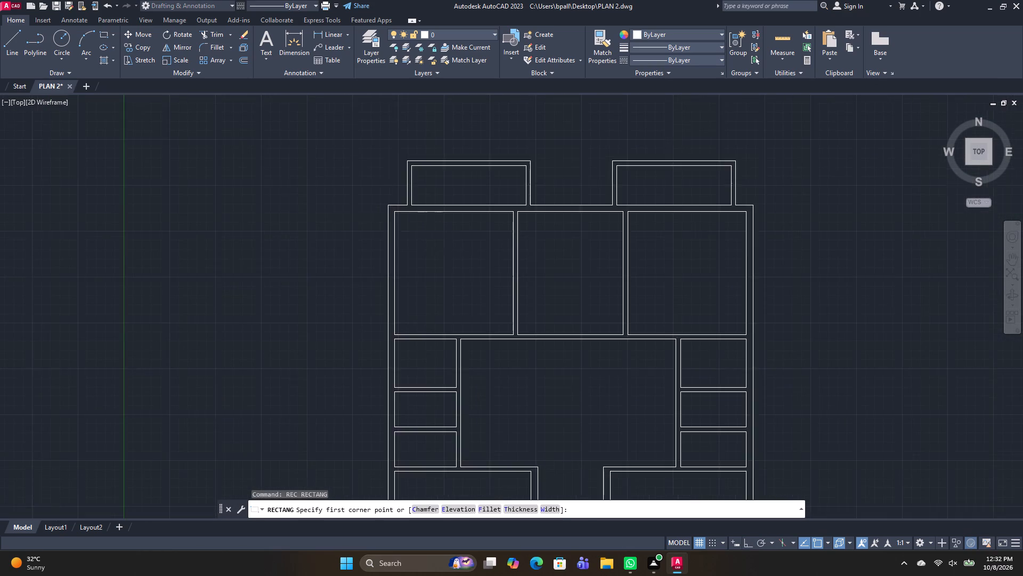
{"action": "scroll", "coordinate": [416, 198], "scroll_direction": "up", "scroll_amount": 2}
{"action": "left_click", "coordinate": [408, 203]}
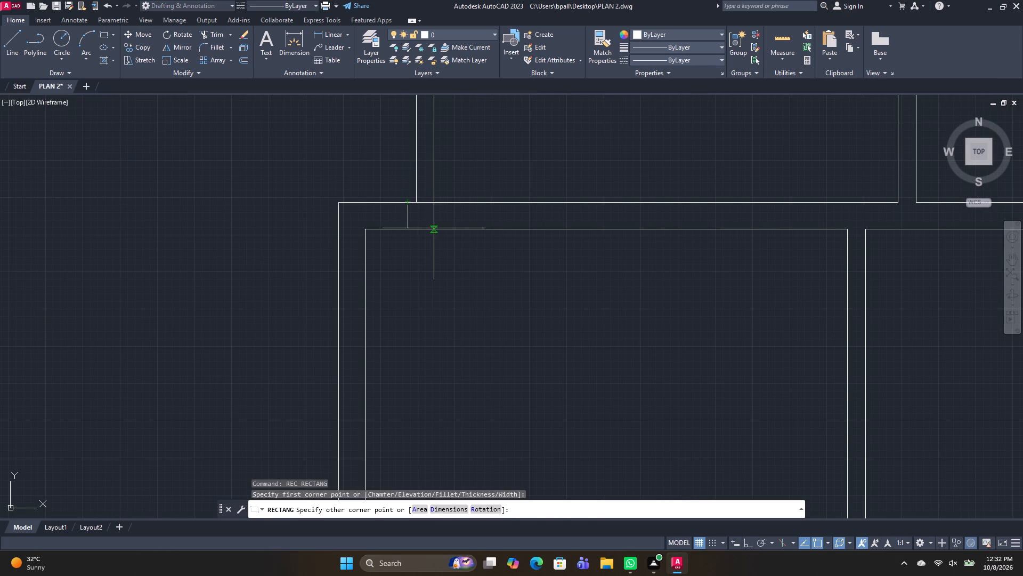
{"action": "left_click", "coordinate": [442, 229]}
Copy the column rectangle 13'-5" along the top outer wall to below the left projection's right side wall.
{"action": "left_click", "coordinate": [445, 219]}
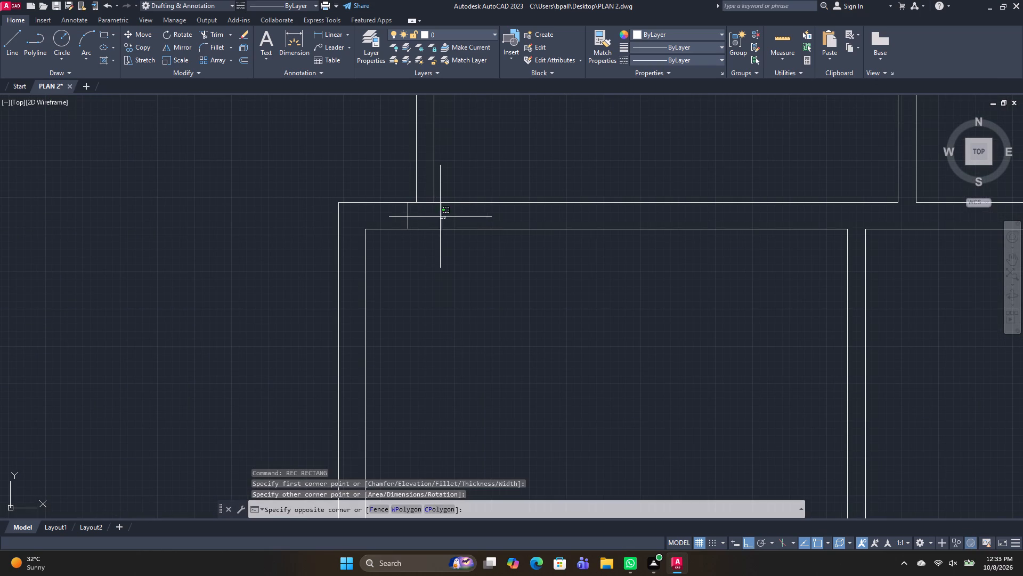
{"action": "left_click", "coordinate": [435, 214]}
{"action": "type", "text": "CO"}
{"action": "key", "text": "space"}
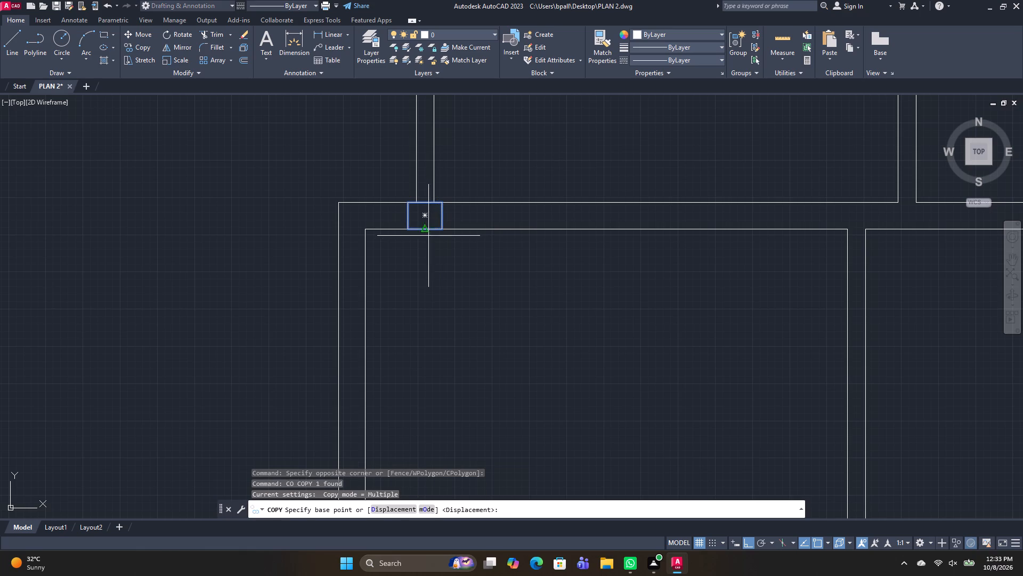
{"action": "left_click", "coordinate": [424, 215]}
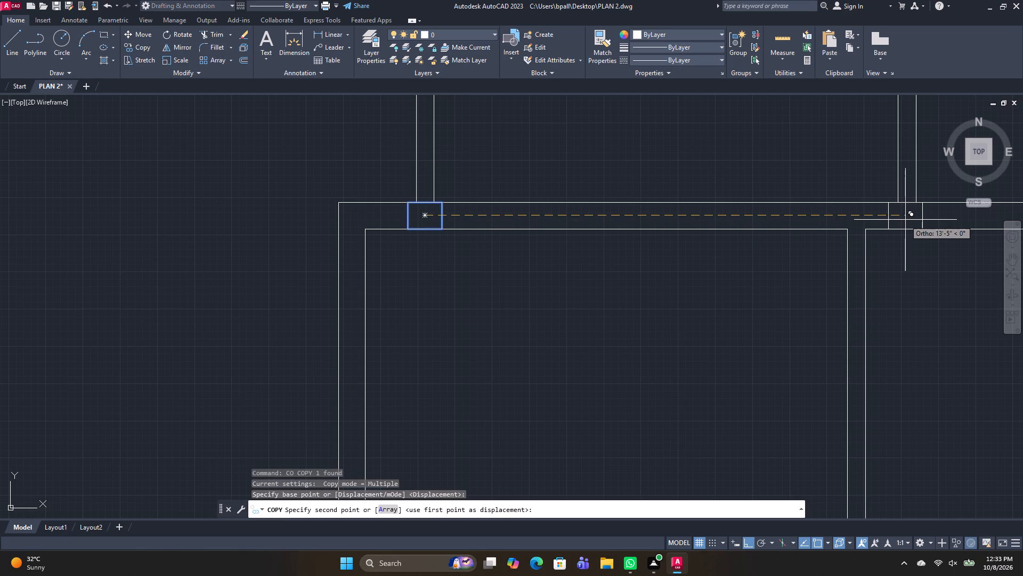
{"action": "left_click", "coordinate": [906, 219]}
With Ortho off, place a column copy where the wall between the left and middle upper rooms meets the horizontal inner wall.
{"action": "middle_click_drag", "start_coordinate": [874, 306], "coordinate": [805, 217]}
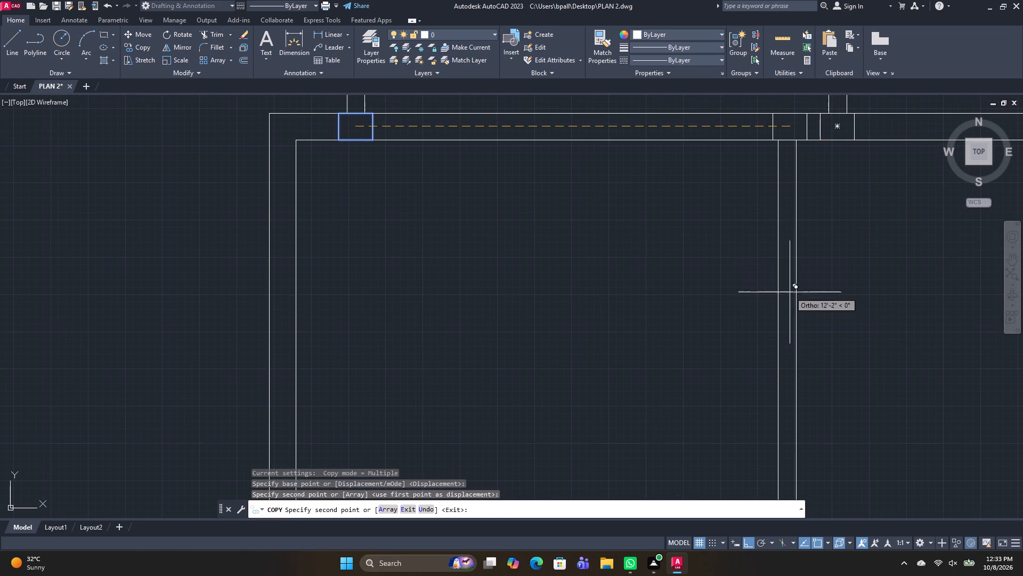
{"action": "middle_click_drag", "start_coordinate": [797, 330], "coordinate": [741, 148]}
{"action": "scroll", "coordinate": [741, 148], "scroll_direction": "up", "scroll_amount": 1}
{"action": "middle_click_drag", "start_coordinate": [744, 386], "coordinate": [734, 155]}
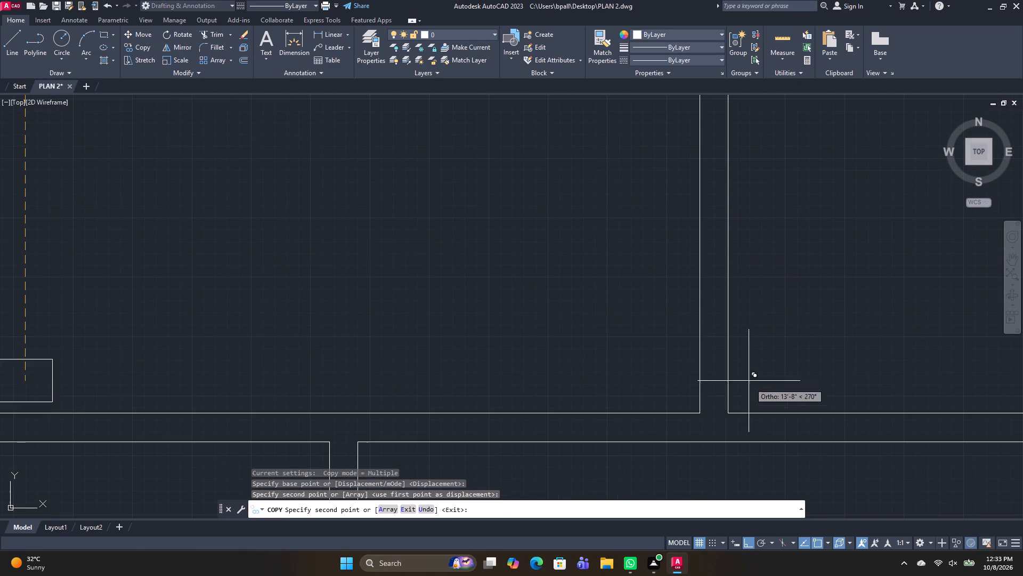
{"action": "left_click", "coordinate": [747, 541]}
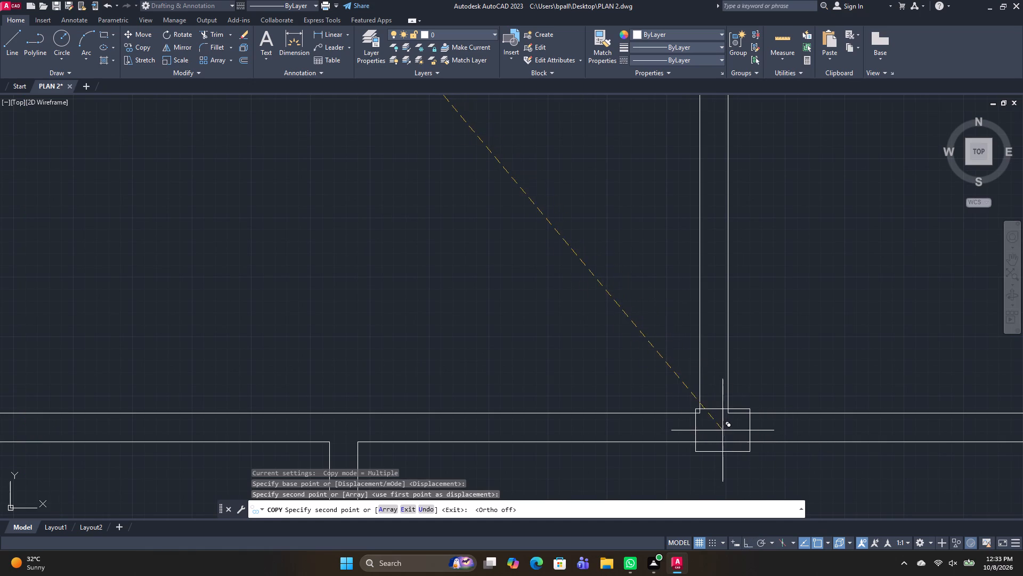
{"action": "left_click", "coordinate": [712, 426]}
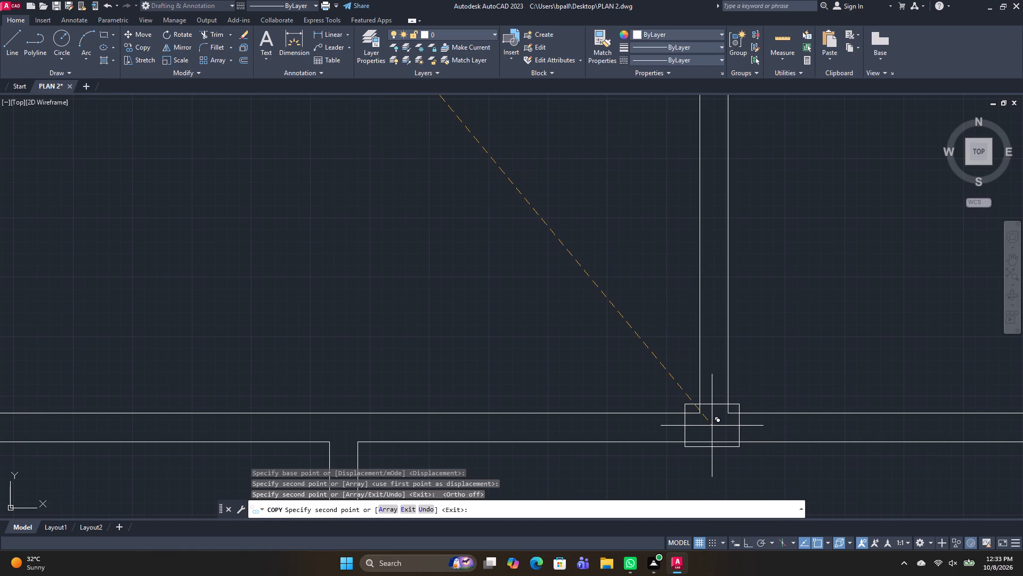
Place a column copy on the horizontal inner wall below the upper-left room, near the left outer wall.
{"action": "middle_click_drag", "start_coordinate": [475, 425], "coordinate": [792, 369]}
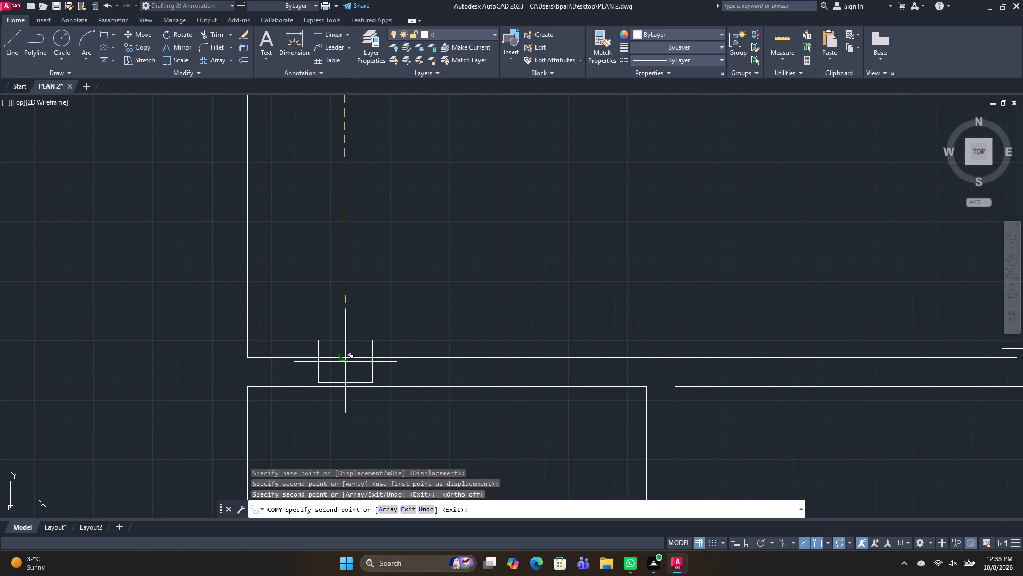
{"action": "middle_click_drag", "start_coordinate": [380, 362], "coordinate": [484, 354]}
{"action": "scroll", "coordinate": [486, 354], "scroll_direction": "down", "scroll_amount": 4}
{"action": "scroll", "coordinate": [483, 352], "scroll_direction": "up", "scroll_amount": 3}
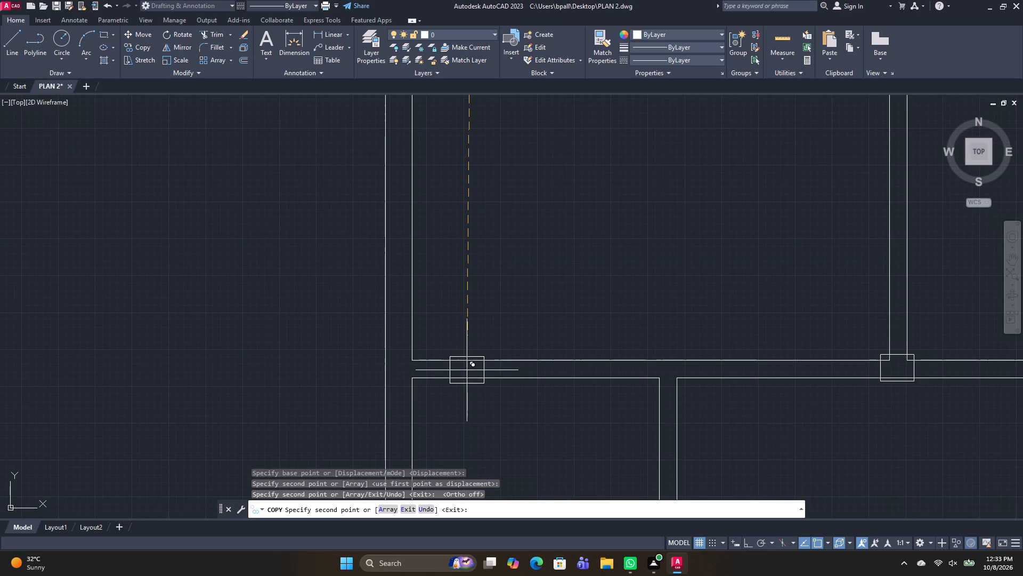
{"action": "left_click", "coordinate": [467, 370]}
Place a column copy on the top wall of the large lower-left room, near the left outer wall.
{"action": "middle_click_drag", "start_coordinate": [511, 395], "coordinate": [521, 219]}
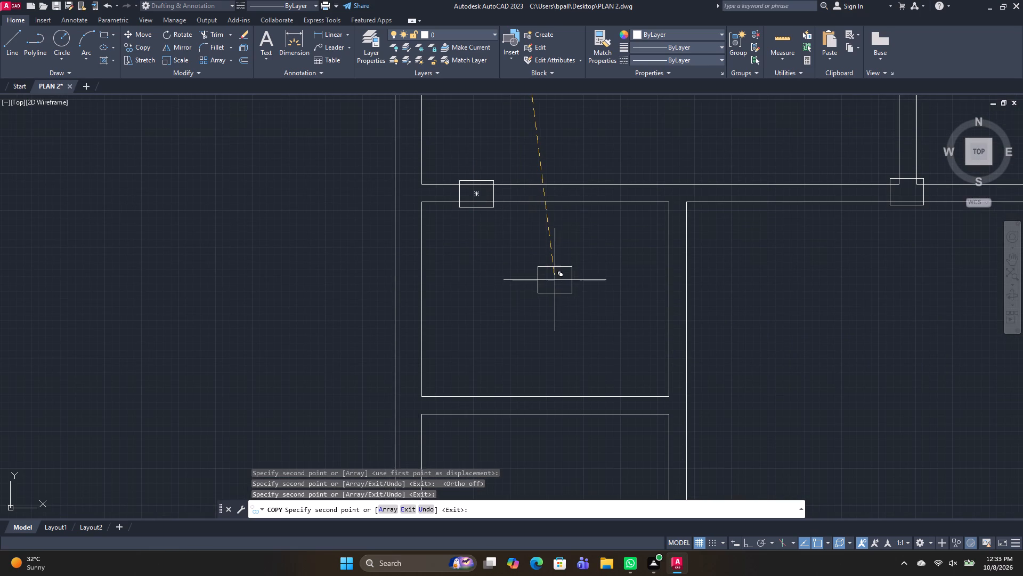
{"action": "middle_click_drag", "start_coordinate": [472, 316], "coordinate": [507, 46]}
{"action": "scroll", "coordinate": [464, 287], "scroll_direction": "down", "scroll_amount": 2}
{"action": "scroll", "coordinate": [491, 355], "scroll_direction": "up", "scroll_amount": 3}
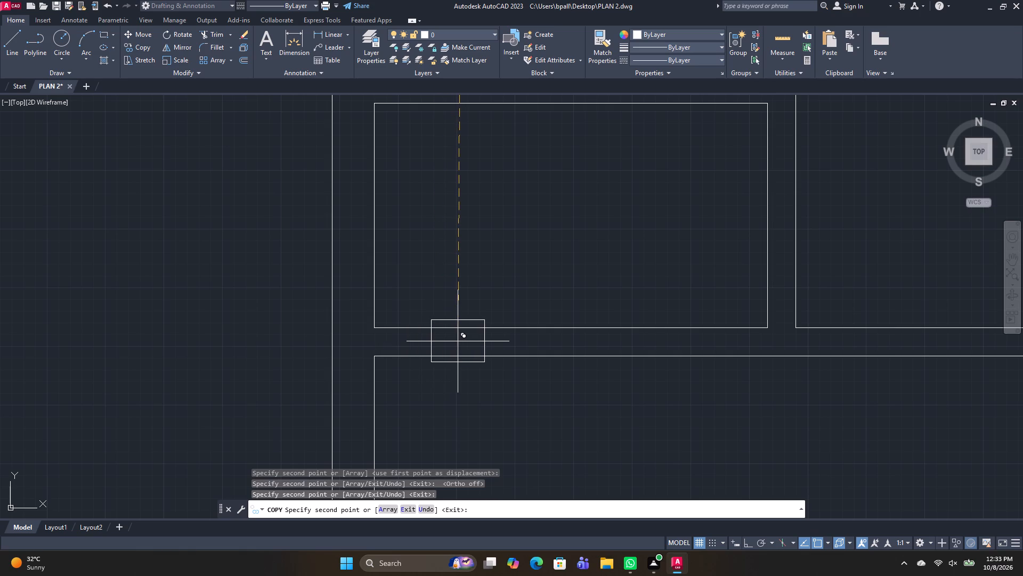
{"action": "scroll", "coordinate": [488, 341], "scroll_direction": "down", "scroll_amount": 4}
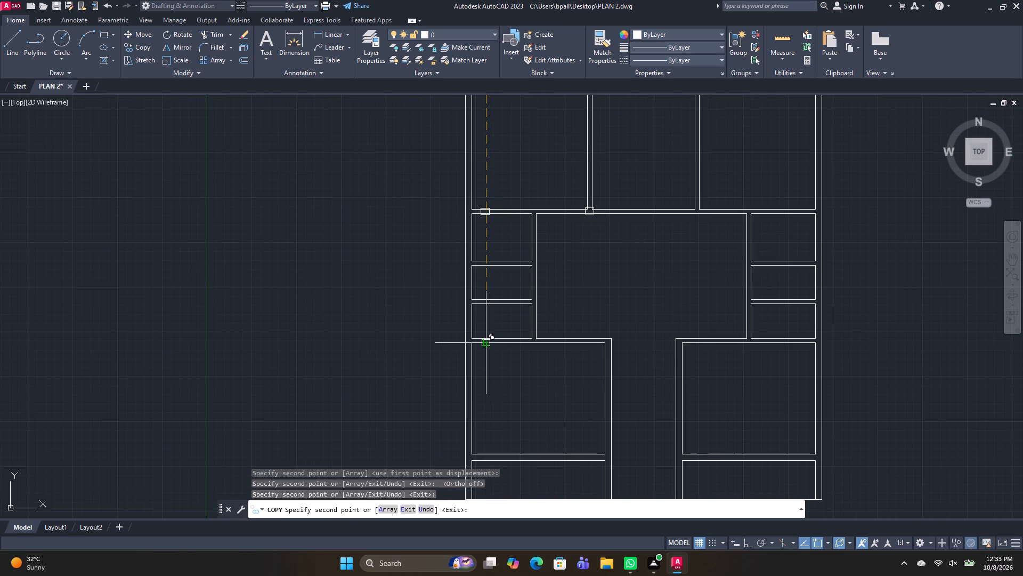
{"action": "scroll", "coordinate": [487, 341], "scroll_direction": "up", "scroll_amount": 3}
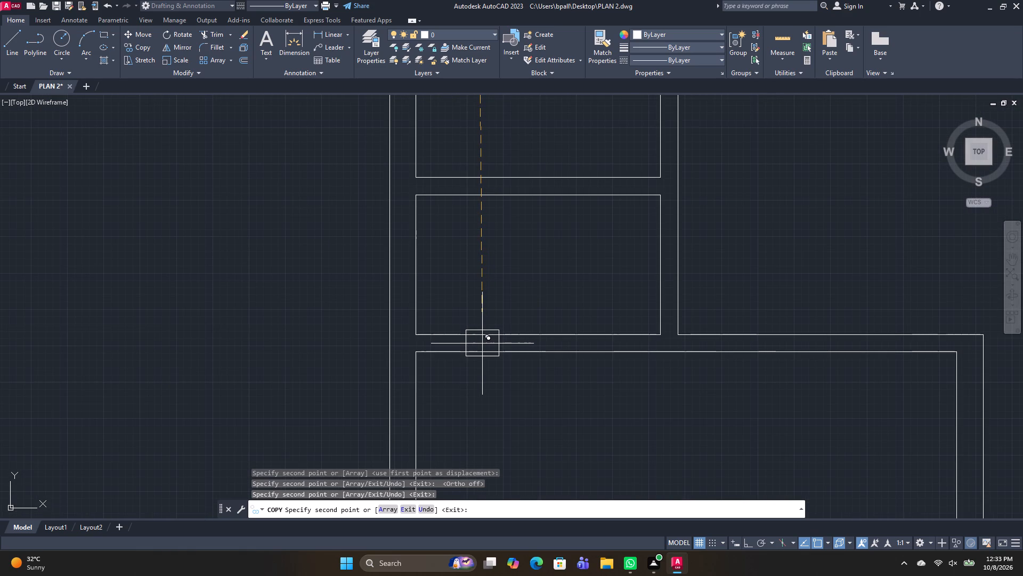
{"action": "left_click", "coordinate": [482, 343]}
Place a column copy at the top-right wall corner of the large lower-left room.
{"action": "middle_click_drag", "start_coordinate": [501, 373], "coordinate": [534, 228]}
{"action": "scroll", "coordinate": [552, 254], "scroll_direction": "down", "scroll_amount": 2}
{"action": "middle_click_drag", "start_coordinate": [587, 391], "coordinate": [573, 299]}
{"action": "middle_click", "coordinate": [573, 299]}
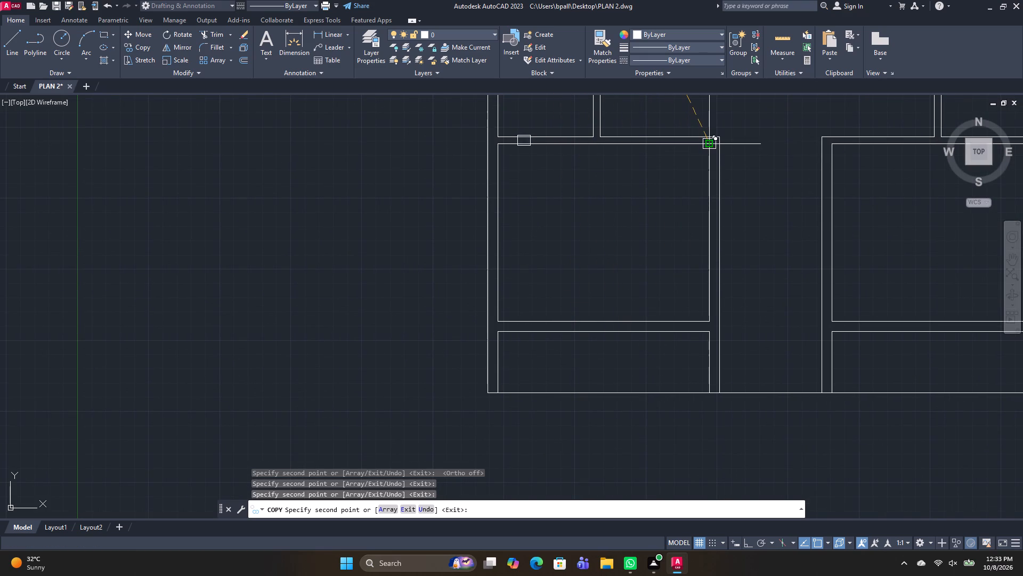
{"action": "scroll", "coordinate": [709, 142], "scroll_direction": "up", "scroll_amount": 3}
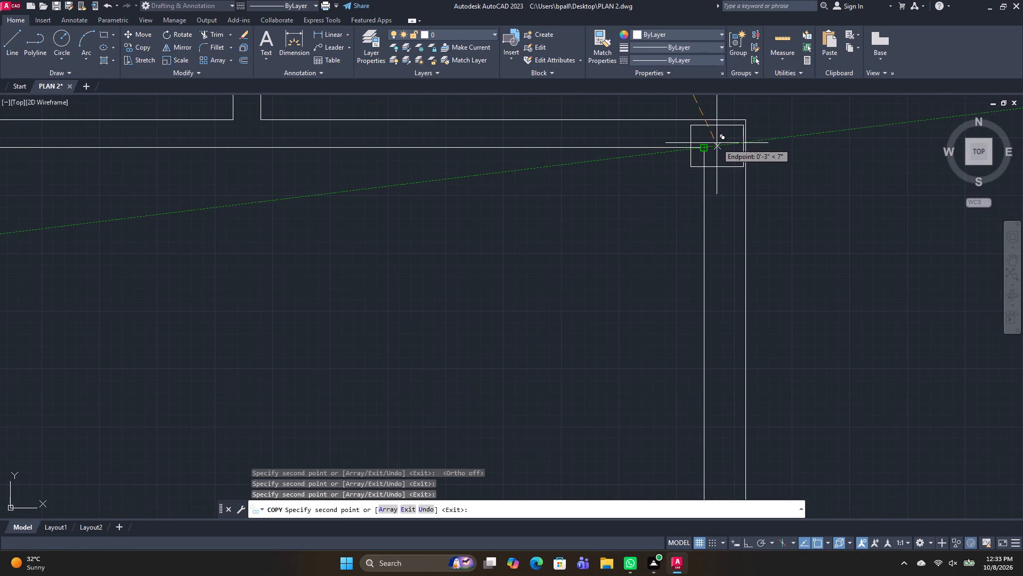
{"action": "scroll", "coordinate": [717, 143], "scroll_direction": "up", "scroll_amount": 3}
{"action": "scroll", "coordinate": [697, 144], "scroll_direction": "down", "scroll_amount": 1}
{"action": "middle_click_drag", "start_coordinate": [700, 144], "coordinate": [701, 226]}
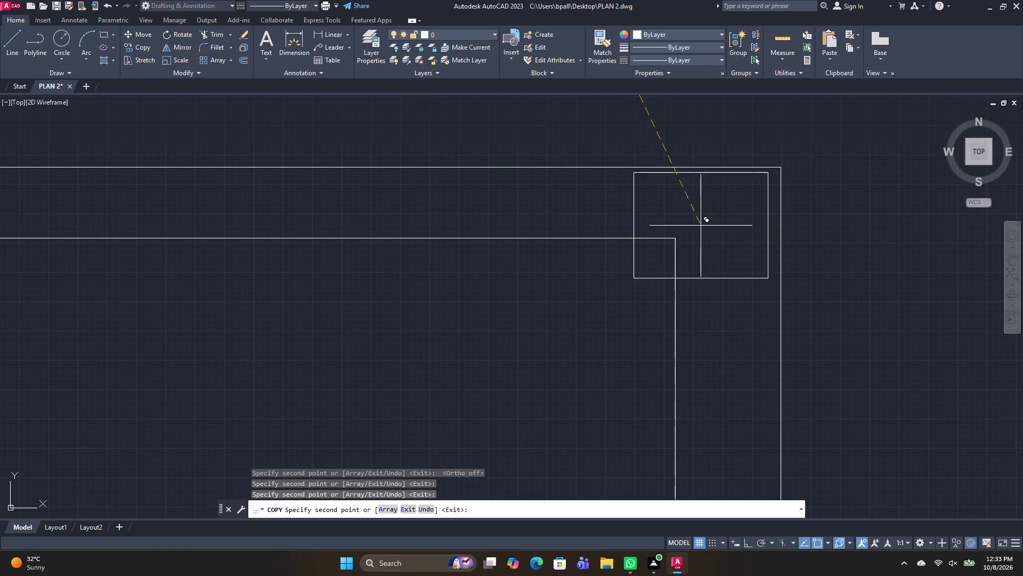
{"action": "middle_click", "coordinate": [707, 222]}
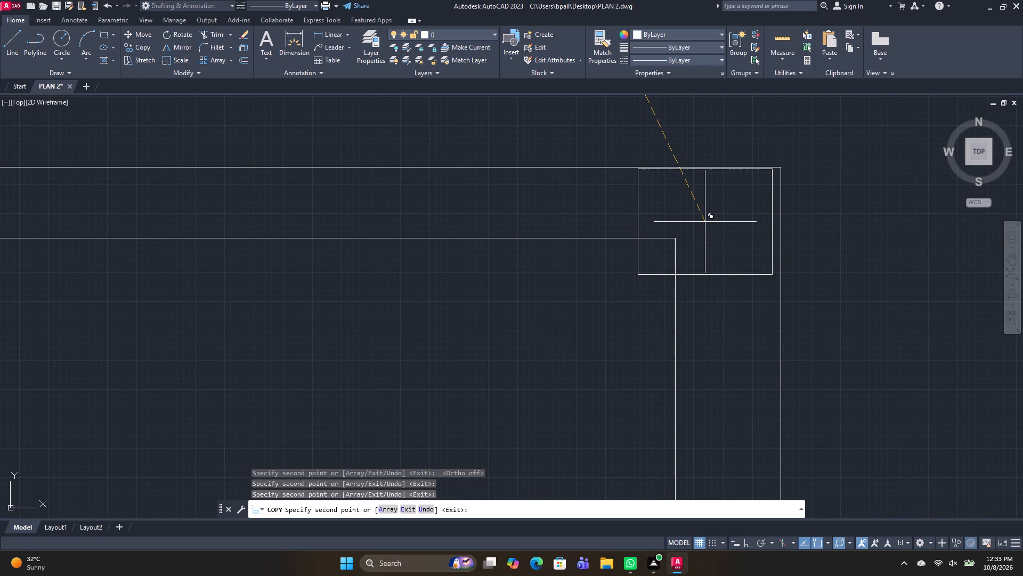
{"action": "scroll", "coordinate": [633, 232], "scroll_direction": "down", "scroll_amount": 2}
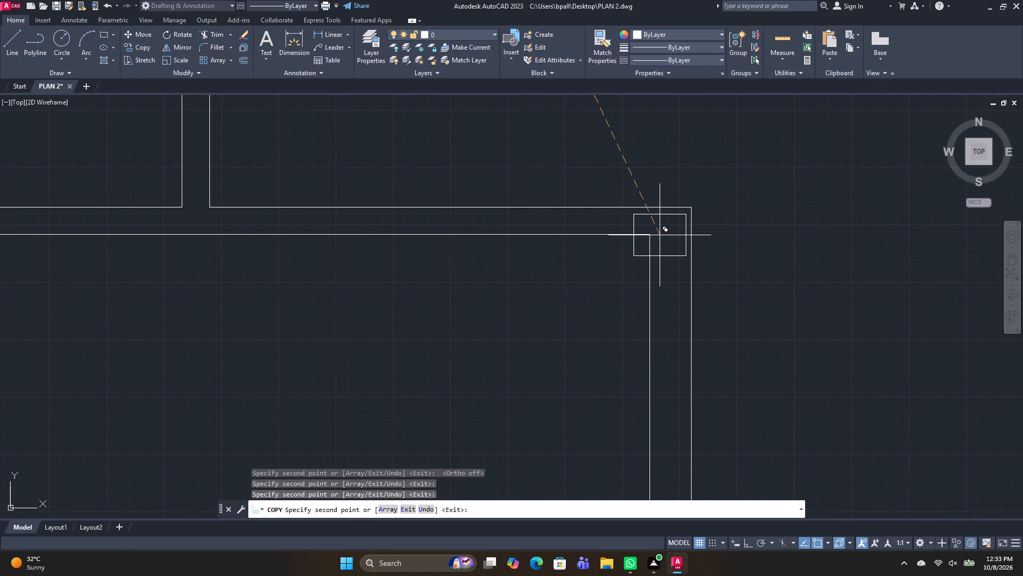
{"action": "left_click", "coordinate": [660, 235]}
Place column copies at both ends of the horizontal wall below the large lower-left room.
{"action": "scroll", "coordinate": [594, 339], "scroll_direction": "down", "scroll_amount": 3}
{"action": "middle_click_drag", "start_coordinate": [578, 385], "coordinate": [652, 147]}
{"action": "middle_click", "coordinate": [652, 147]}
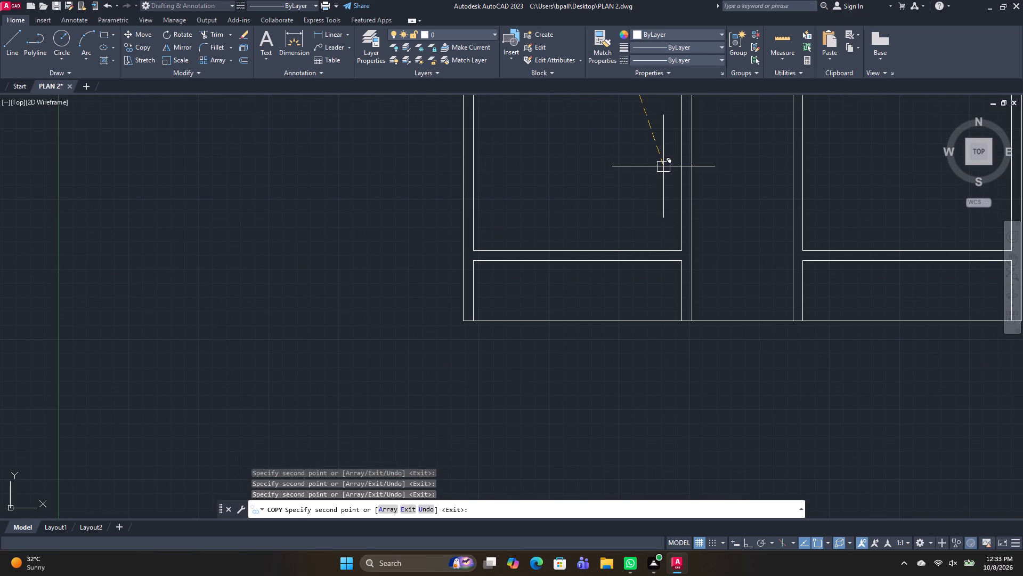
{"action": "scroll", "coordinate": [575, 172], "scroll_direction": "down", "scroll_amount": 3}
{"action": "scroll", "coordinate": [570, 217], "scroll_direction": "up", "scroll_amount": 2}
{"action": "scroll", "coordinate": [502, 161], "scroll_direction": "up", "scroll_amount": 3}
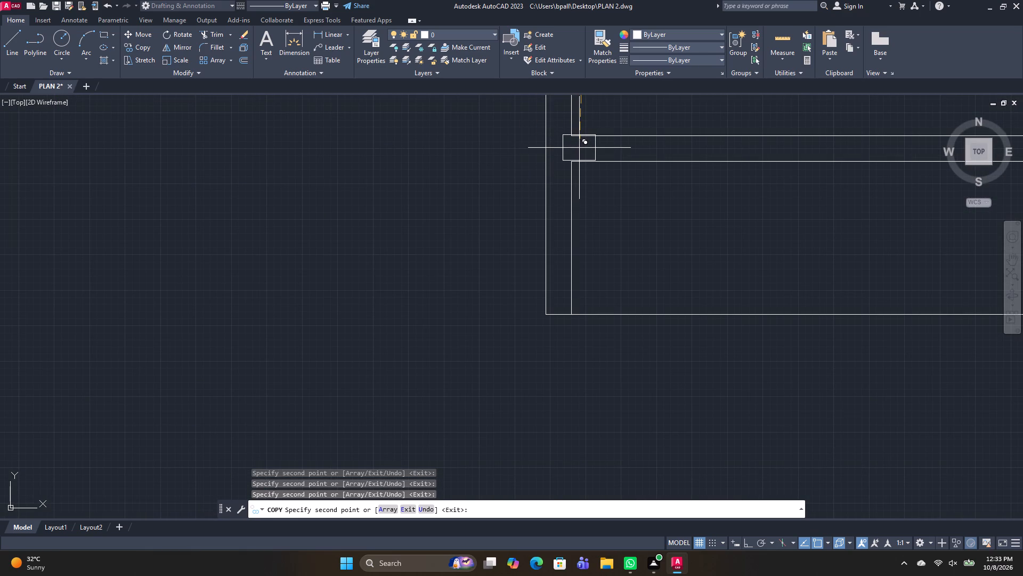
{"action": "left_click", "coordinate": [576, 149]}
{"action": "middle_click_drag", "start_coordinate": [761, 185], "coordinate": [364, 194]}
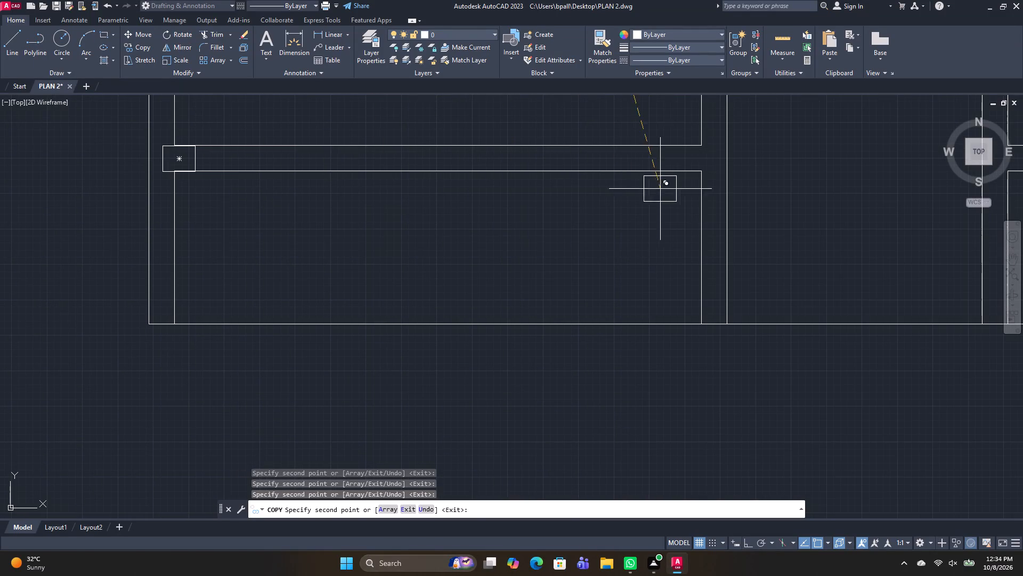
{"action": "left_click", "coordinate": [710, 158]}
Place a column copy at the left end of the horizontal wall below the large lower-right room.
{"action": "middle_click_drag", "start_coordinate": [694, 212], "coordinate": [480, 239]}
{"action": "scroll", "coordinate": [635, 225], "scroll_direction": "down", "scroll_amount": 2}
{"action": "middle_click_drag", "start_coordinate": [695, 234], "coordinate": [665, 250]}
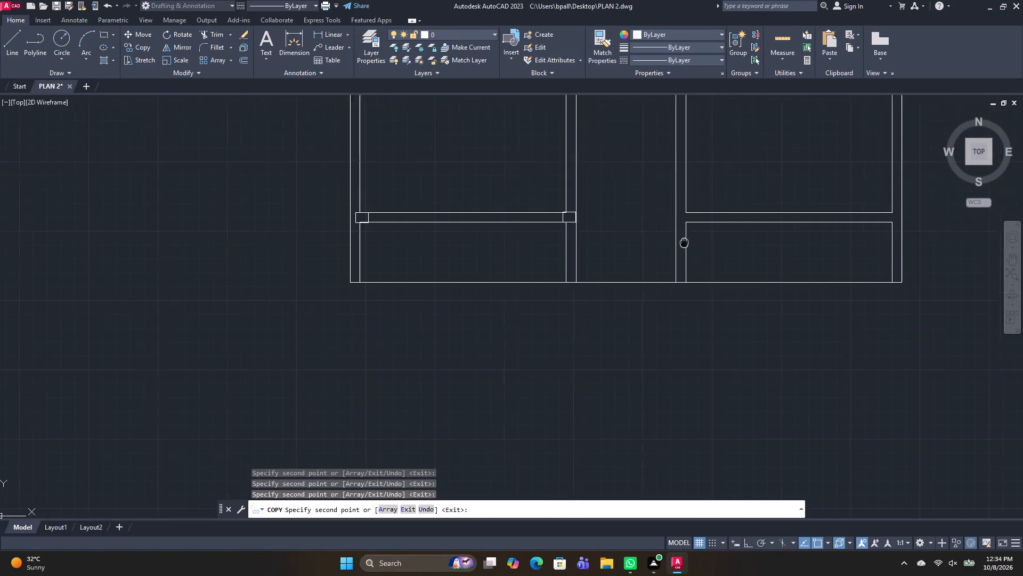
{"action": "middle_click_drag", "start_coordinate": [665, 250], "coordinate": [624, 266]}
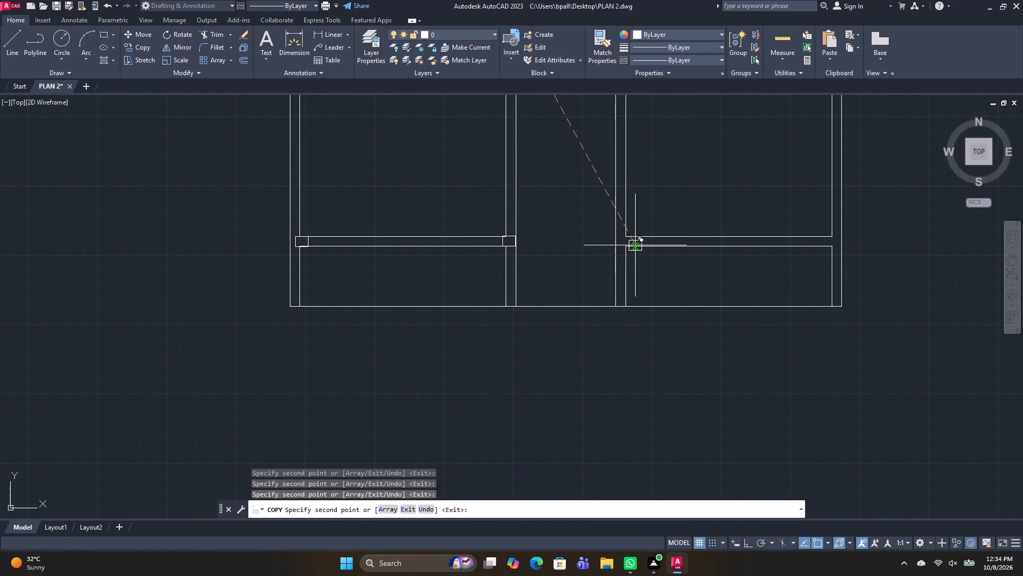
{"action": "scroll", "coordinate": [627, 238], "scroll_direction": "up", "scroll_amount": 2}
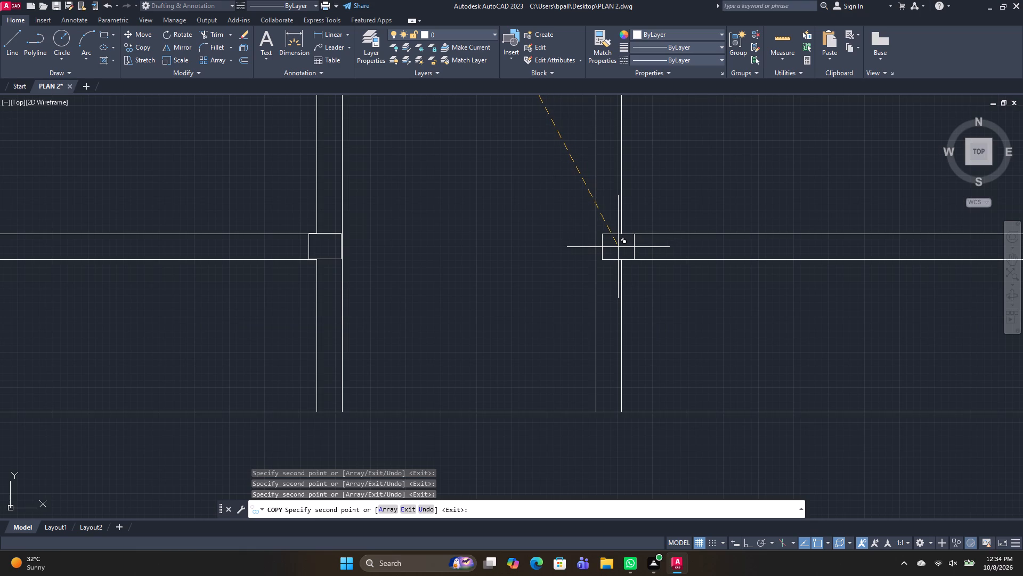
{"action": "left_click", "coordinate": [618, 247]}
Place a column copy at the top-left wall corner of the large lower-right room.
{"action": "middle_click_drag", "start_coordinate": [733, 222], "coordinate": [717, 372]}
{"action": "scroll", "coordinate": [653, 243], "scroll_direction": "down", "scroll_amount": 3}
{"action": "scroll", "coordinate": [632, 177], "scroll_direction": "up", "scroll_amount": 3}
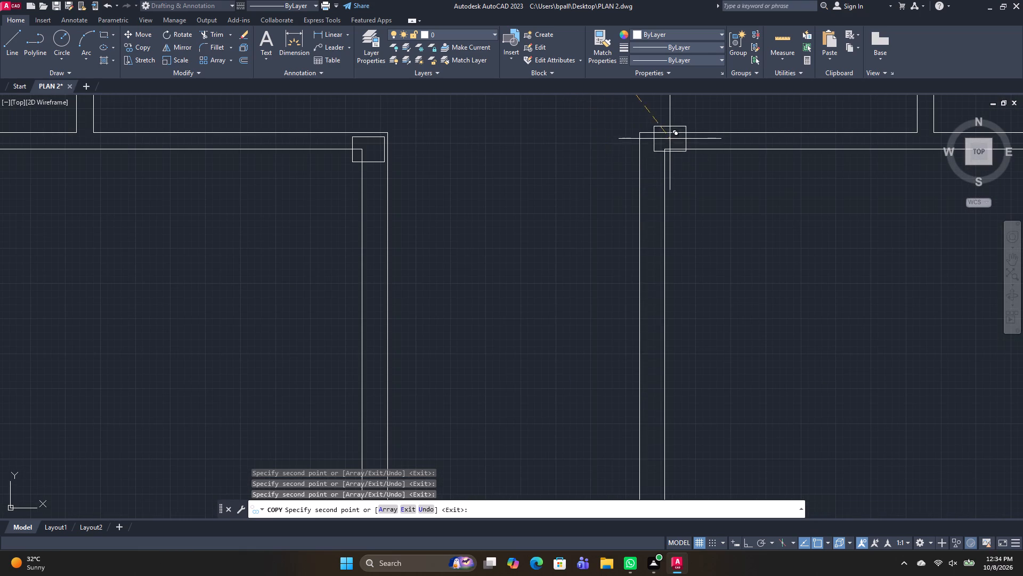
{"action": "scroll", "coordinate": [663, 148], "scroll_direction": "up", "scroll_amount": 3}
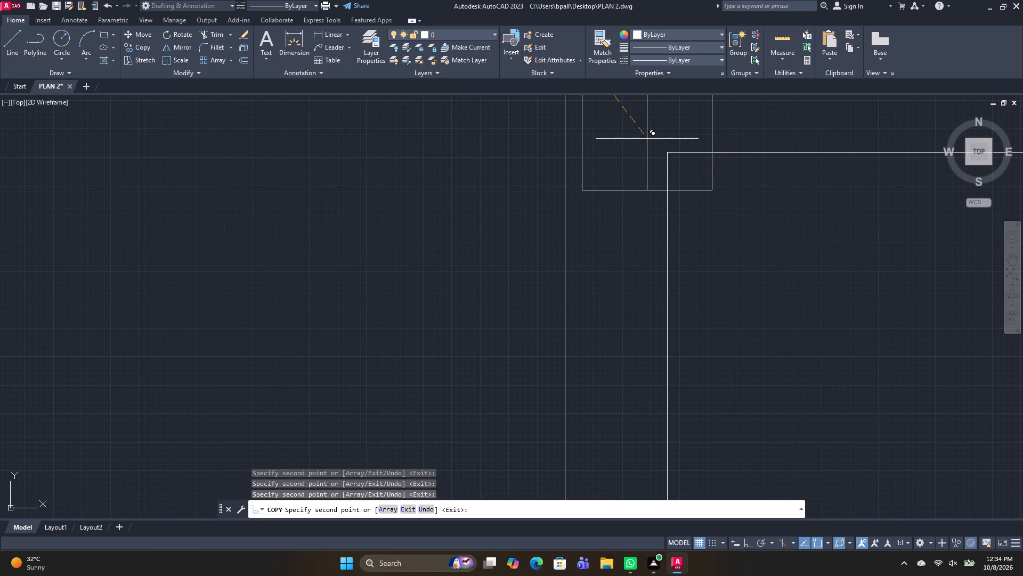
{"action": "left_click", "coordinate": [647, 139]}
Place a column copy on the top wall of the large lower-right room, near the right outer wall.
{"action": "scroll", "coordinate": [686, 236], "scroll_direction": "down", "scroll_amount": 3}
{"action": "middle_click_drag", "start_coordinate": [764, 286], "coordinate": [604, 308]}
{"action": "scroll", "coordinate": [706, 272], "scroll_direction": "down", "scroll_amount": 3}
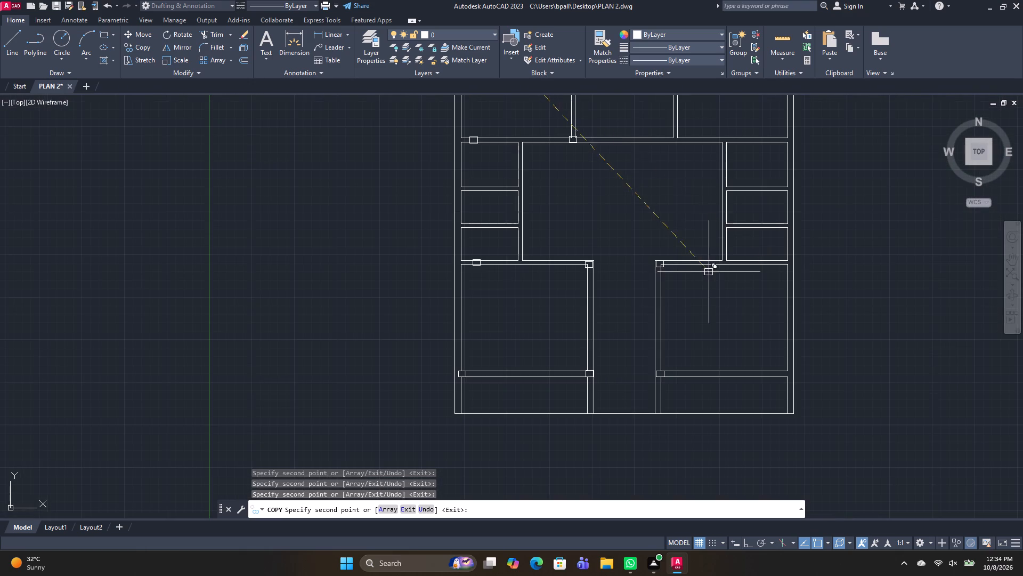
{"action": "scroll", "coordinate": [782, 269], "scroll_direction": "up", "scroll_amount": 2}
{"action": "scroll", "coordinate": [782, 267], "scroll_direction": "down", "scroll_amount": 2}
{"action": "scroll", "coordinate": [795, 261], "scroll_direction": "up", "scroll_amount": 3}
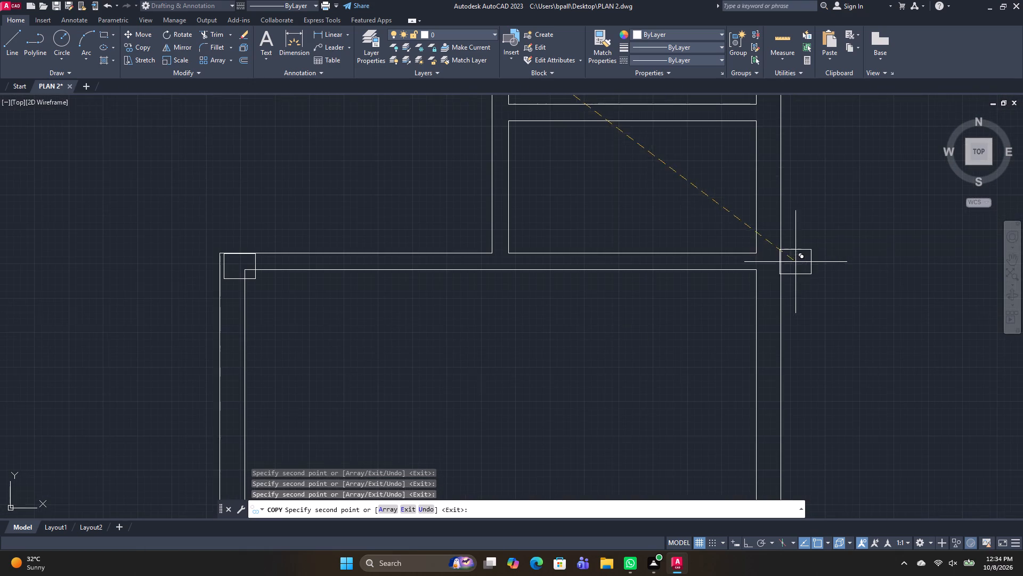
{"action": "left_click", "coordinate": [726, 261]}
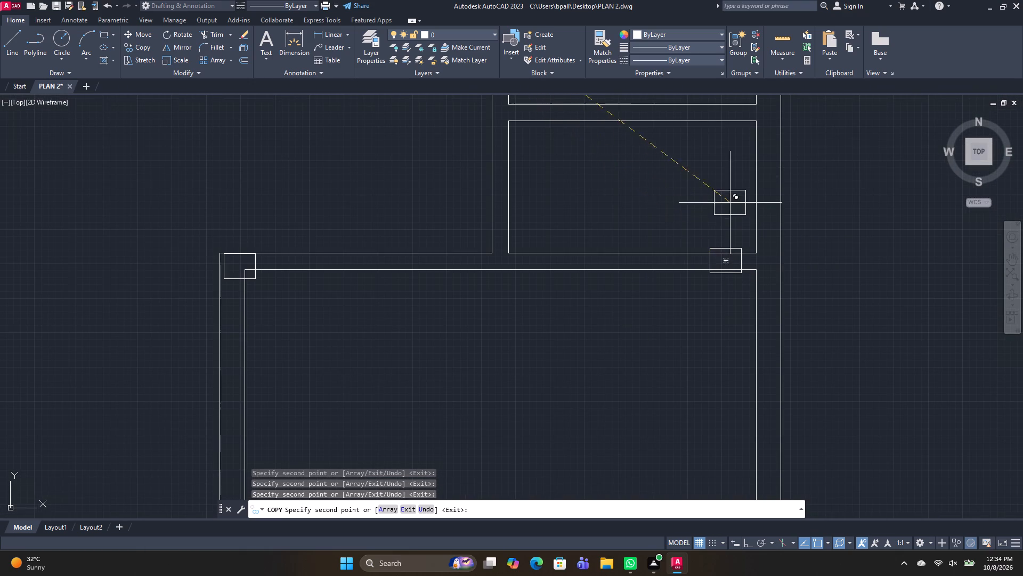
Place column copies on the upper horizontal inner wall near the right outer wall and at the wall between the middle and right upper rooms.
{"action": "middle_click_drag", "start_coordinate": [730, 203], "coordinate": [713, 397]}
{"action": "middle_click_drag", "start_coordinate": [691, 230], "coordinate": [649, 417]}
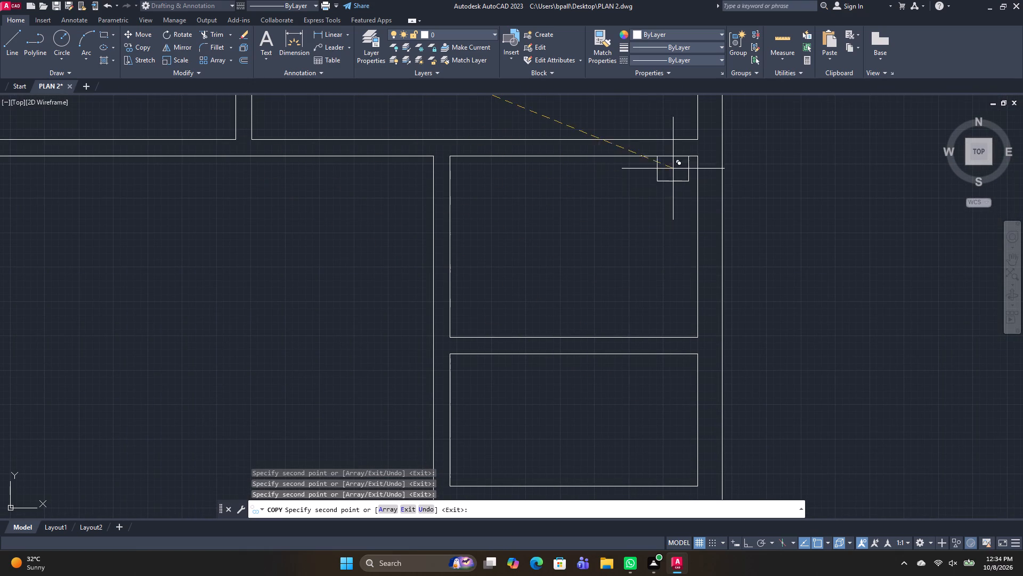
{"action": "left_click", "coordinate": [668, 147]}
{"action": "scroll", "coordinate": [660, 259], "scroll_direction": "down", "scroll_amount": 4}
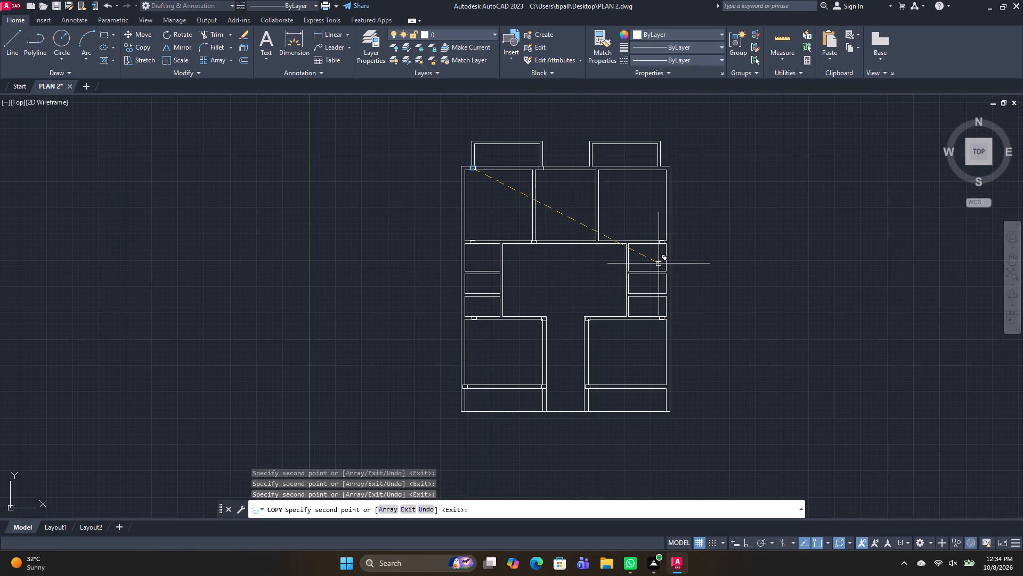
{"action": "scroll", "coordinate": [584, 250], "scroll_direction": "up", "scroll_amount": 4}
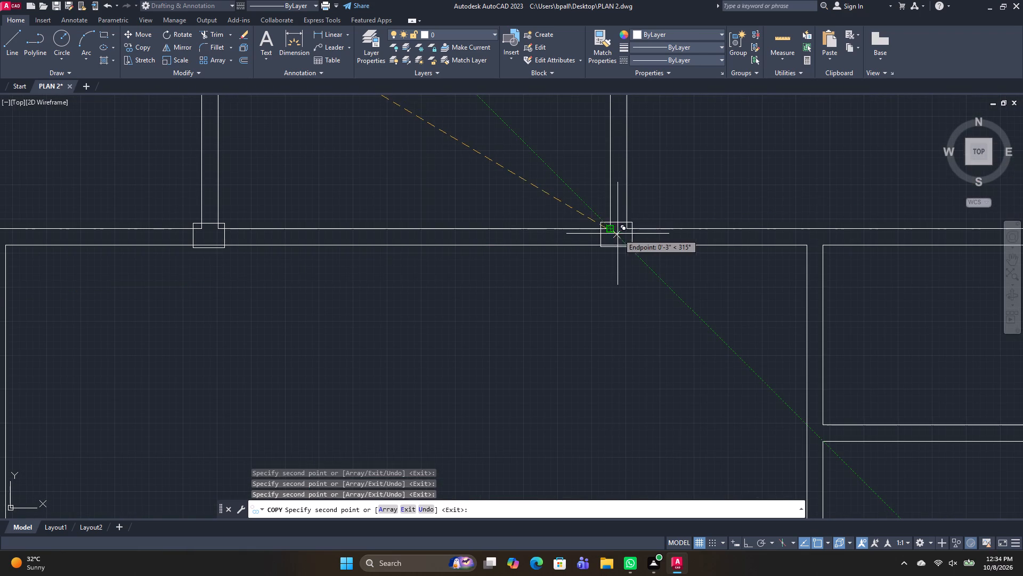
{"action": "left_click", "coordinate": [616, 237]}
Place a column copy in the top outer wall below the right projection's left side wall.
{"action": "scroll", "coordinate": [716, 229], "scroll_direction": "up", "scroll_amount": 1}
{"action": "middle_click_drag", "start_coordinate": [717, 229], "coordinate": [707, 395]}
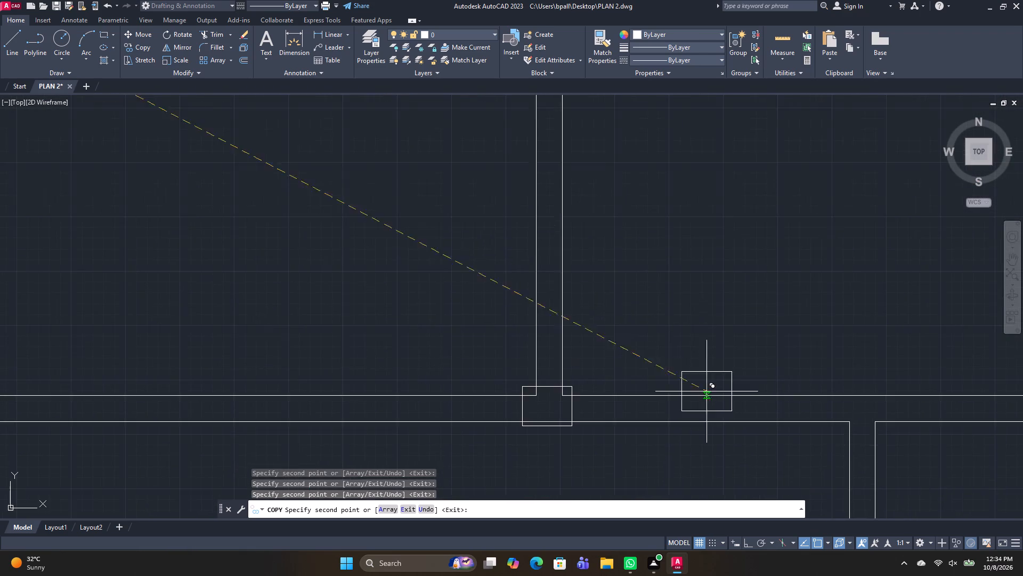
{"action": "scroll", "coordinate": [702, 340], "scroll_direction": "down", "scroll_amount": 4}
{"action": "scroll", "coordinate": [694, 230], "scroll_direction": "up", "scroll_amount": 2}
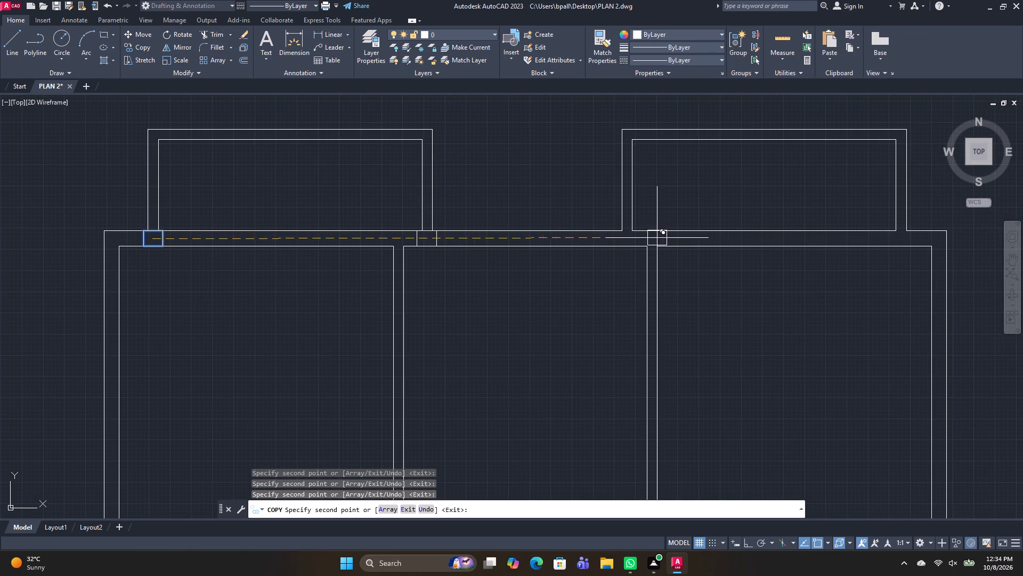
{"action": "scroll", "coordinate": [655, 243], "scroll_direction": "up", "scroll_amount": 1}
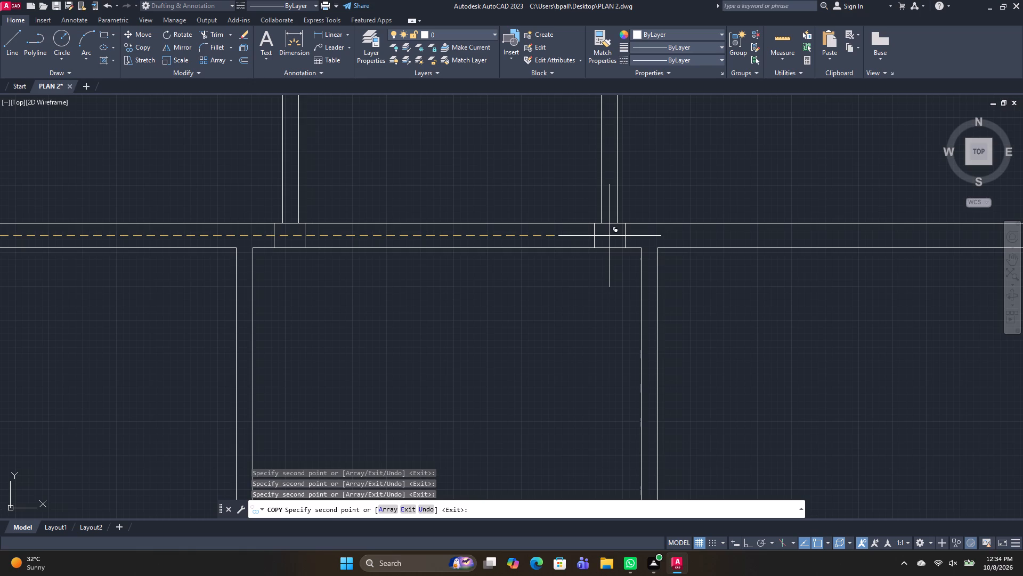
{"action": "scroll", "coordinate": [610, 236], "scroll_direction": "up", "scroll_amount": 3}
{"action": "left_click", "coordinate": [608, 235]}
Place the last column copy in the top outer wall below the right projection's right side wall and end the Copy command.
{"action": "scroll", "coordinate": [601, 334], "scroll_direction": "down", "scroll_amount": 3}
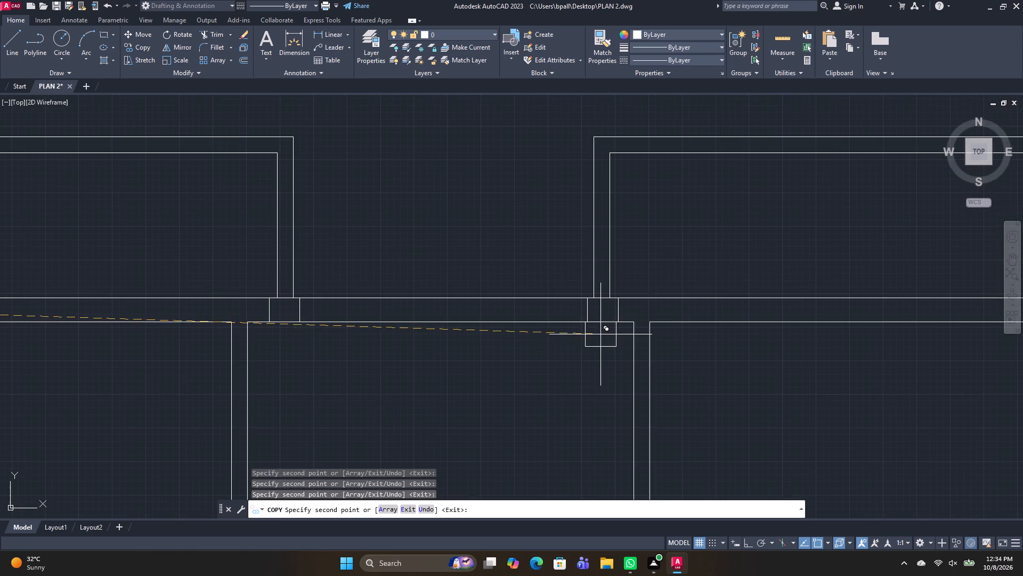
{"action": "scroll", "coordinate": [833, 263], "scroll_direction": "down", "scroll_amount": 3}
{"action": "middle_click_drag", "start_coordinate": [854, 301], "coordinate": [785, 289]}
{"action": "scroll", "coordinate": [798, 264], "scroll_direction": "up", "scroll_amount": 2}
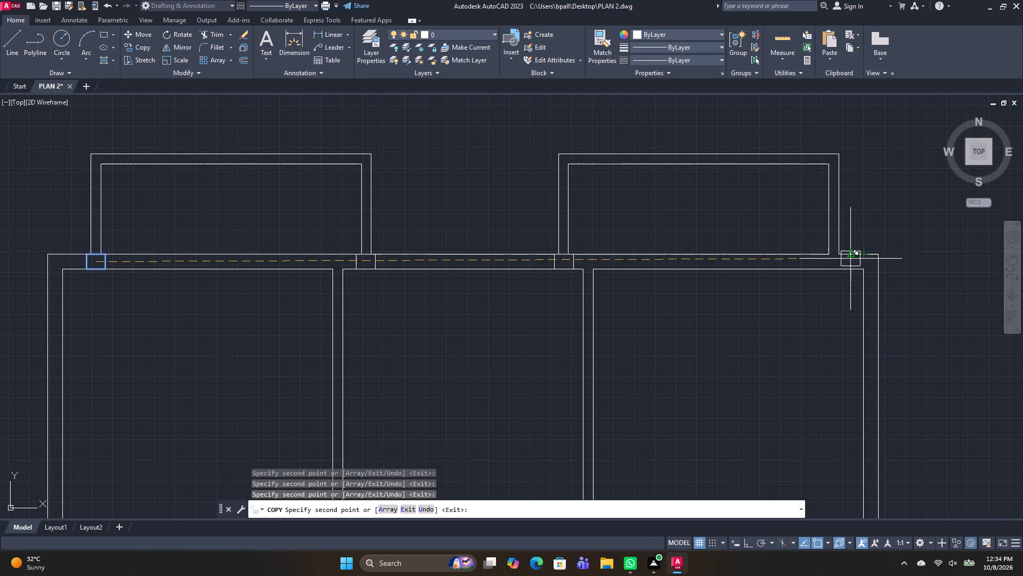
{"action": "scroll", "coordinate": [835, 258], "scroll_direction": "up", "scroll_amount": 4}
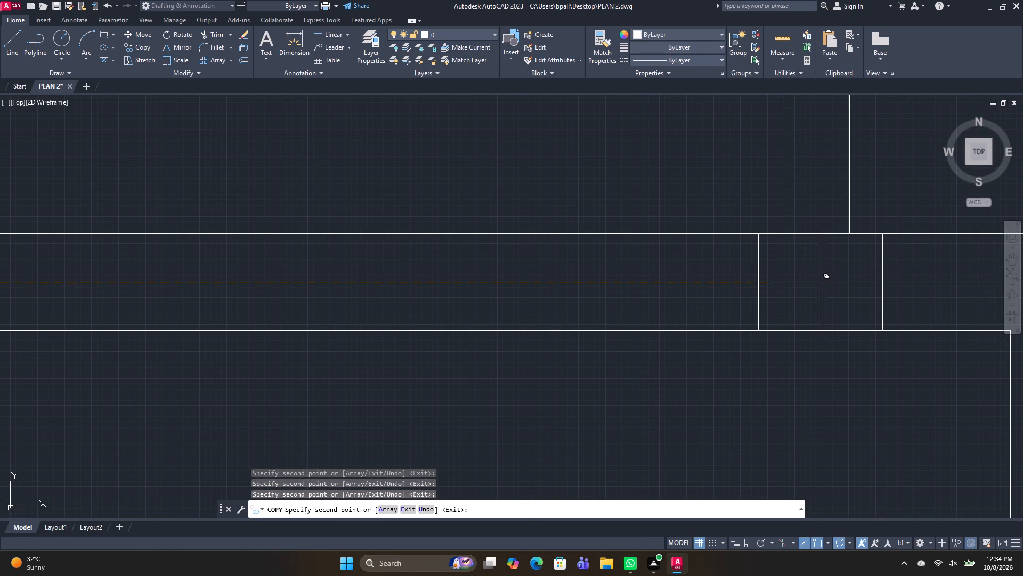
{"action": "left_click", "coordinate": [819, 282]}
{"action": "key", "text": "space"}
Trim the top wall line across the right projection's left side wall and the protruding column edges on that wall's left side.
{"action": "type", "text": "TR"}
{"action": "key", "text": "space"}
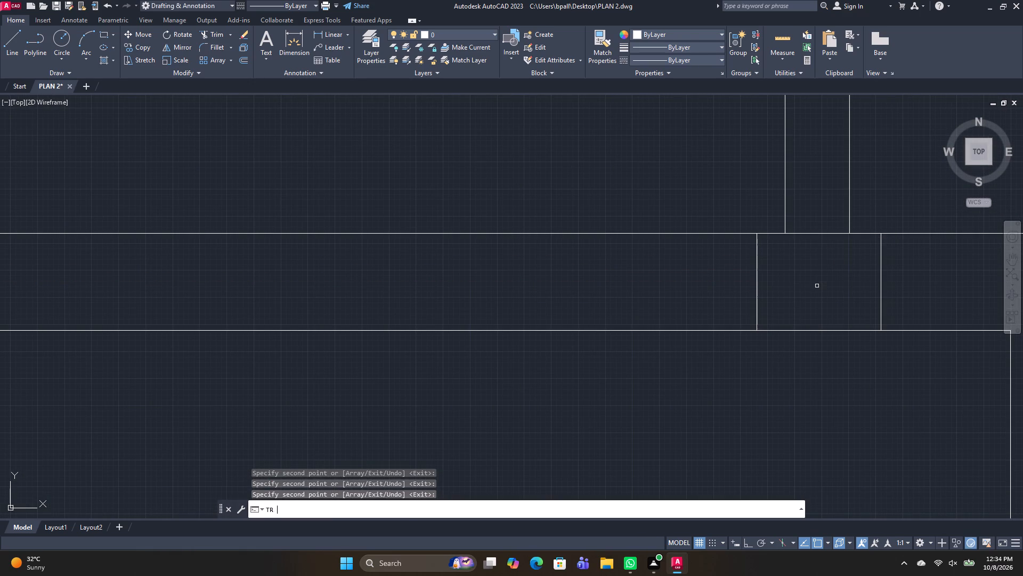
{"action": "scroll", "coordinate": [435, 300], "scroll_direction": "down", "scroll_amount": 3}
{"action": "scroll", "coordinate": [147, 315], "scroll_direction": "up", "scroll_amount": 2}
{"action": "middle_click_drag", "start_coordinate": [144, 314], "coordinate": [740, 297]}
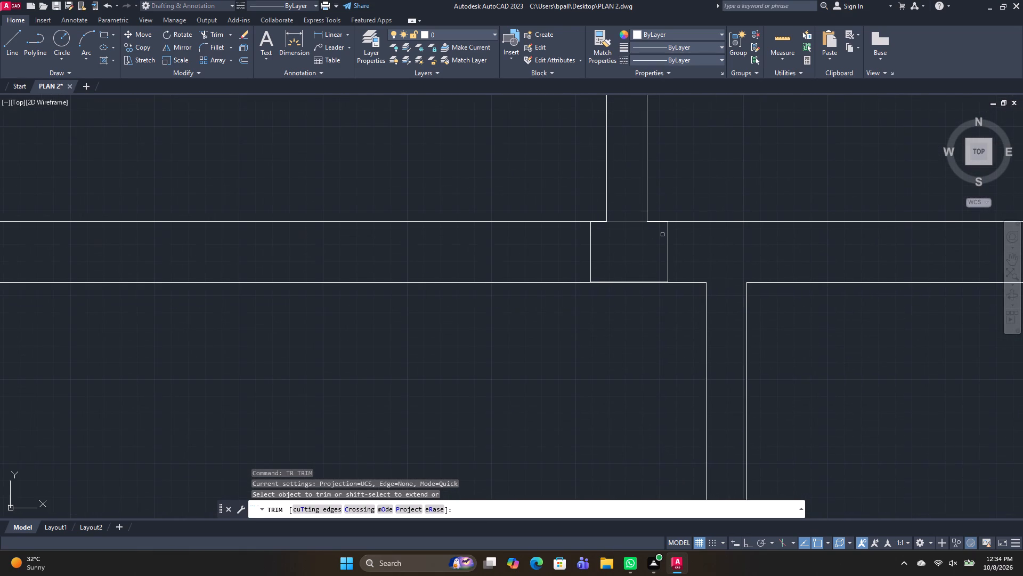
{"action": "left_click", "coordinate": [625, 222]}
{"action": "scroll", "coordinate": [561, 234], "scroll_direction": "up", "scroll_amount": 3}
{"action": "scroll", "coordinate": [688, 192], "scroll_direction": "up", "scroll_amount": 3}
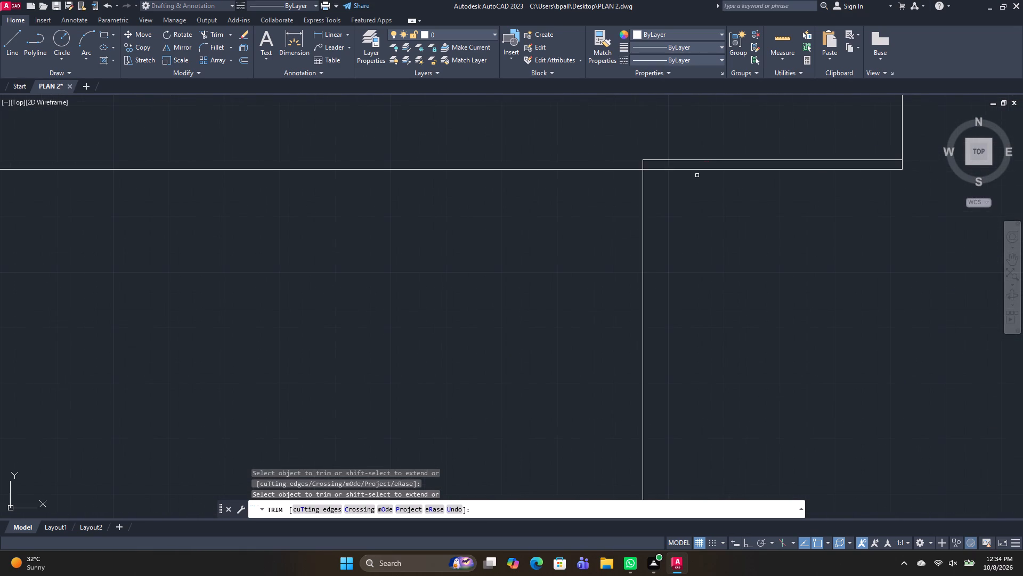
{"action": "left_click_drag", "start_coordinate": [706, 161], "coordinate": [704, 146]}
{"action": "left_click", "coordinate": [642, 164]}
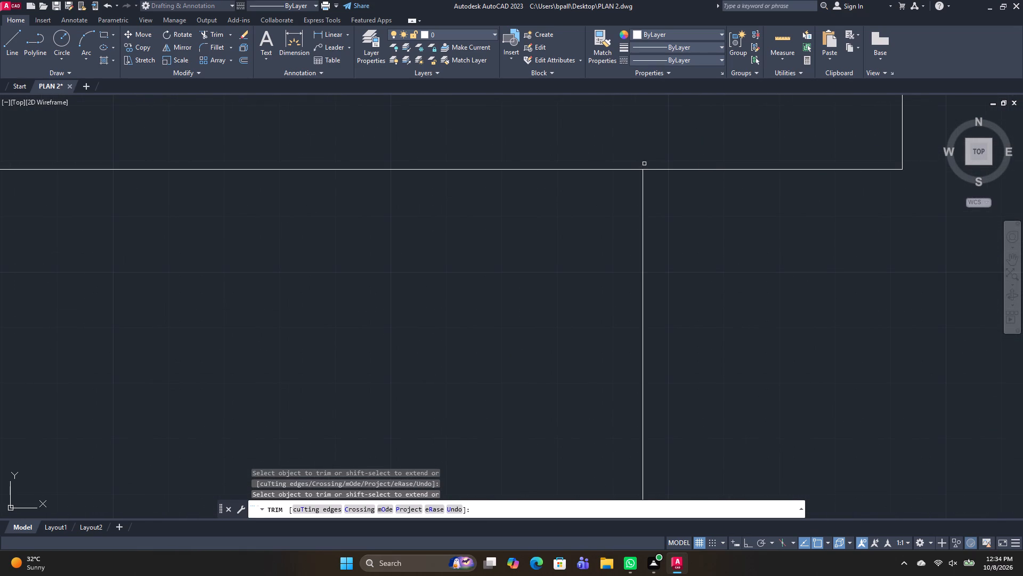
Trim the column's protruding top edge and side stub to the right of the right projection's left side wall.
{"action": "scroll", "coordinate": [753, 166], "scroll_direction": "down", "scroll_amount": 4}
{"action": "scroll", "coordinate": [841, 219], "scroll_direction": "up", "scroll_amount": 1}
{"action": "middle_click_drag", "start_coordinate": [839, 222], "coordinate": [605, 271]}
{"action": "scroll", "coordinate": [733, 143], "scroll_direction": "up", "scroll_amount": 2}
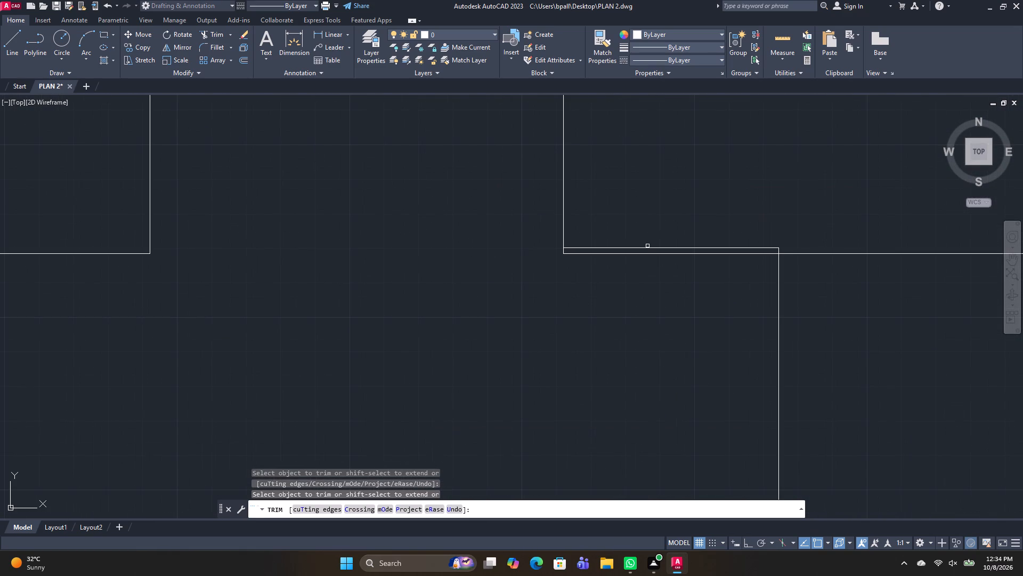
{"action": "left_click", "coordinate": [652, 249]}
{"action": "scroll", "coordinate": [734, 240], "scroll_direction": "up", "scroll_amount": 3}
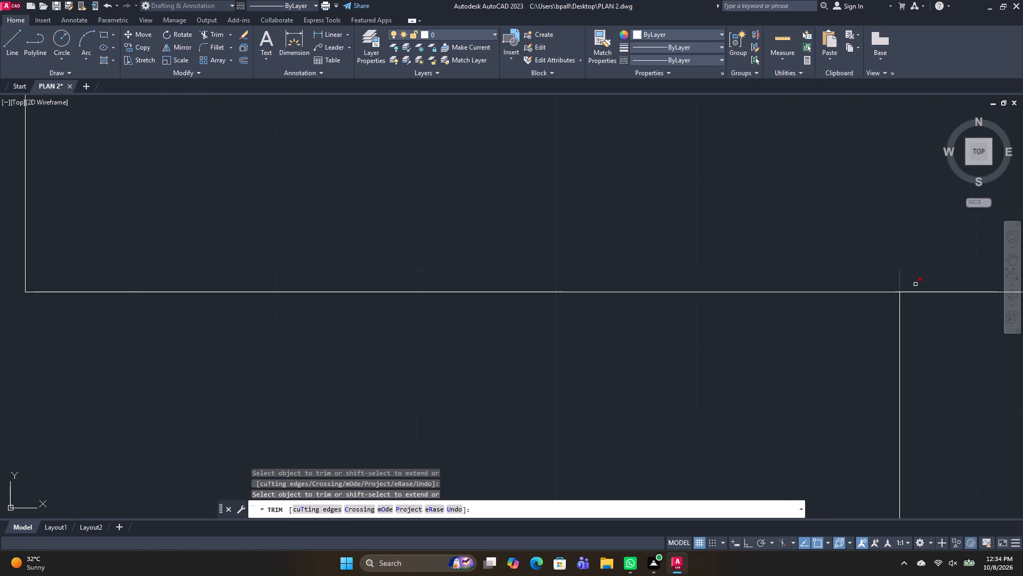
{"action": "left_click_drag", "start_coordinate": [919, 286], "coordinate": [750, 267]}
Trim the bottom edge of the column below the right projection's left side wall.
{"action": "scroll", "coordinate": [755, 261], "scroll_direction": "down", "scroll_amount": 7}
{"action": "middle_click_drag", "start_coordinate": [659, 407], "coordinate": [580, 161]}
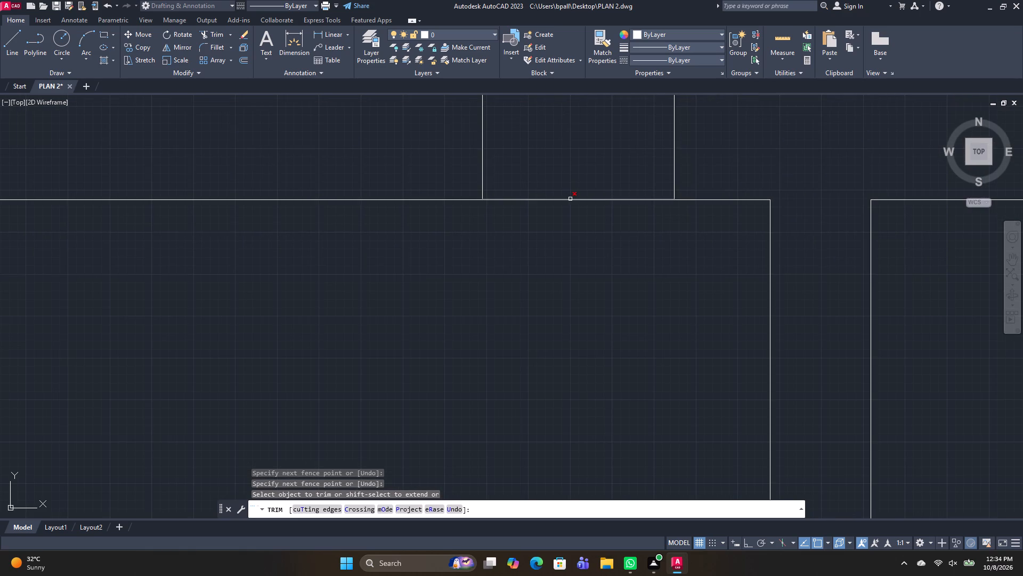
{"action": "scroll", "coordinate": [536, 192], "scroll_direction": "up", "scroll_amount": 3}
{"action": "left_click", "coordinate": [546, 218]}
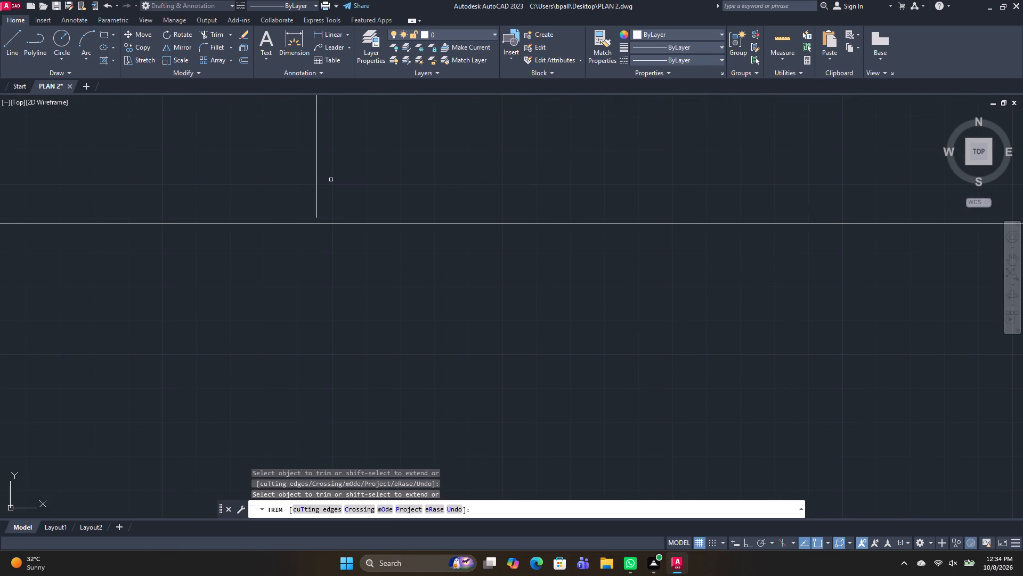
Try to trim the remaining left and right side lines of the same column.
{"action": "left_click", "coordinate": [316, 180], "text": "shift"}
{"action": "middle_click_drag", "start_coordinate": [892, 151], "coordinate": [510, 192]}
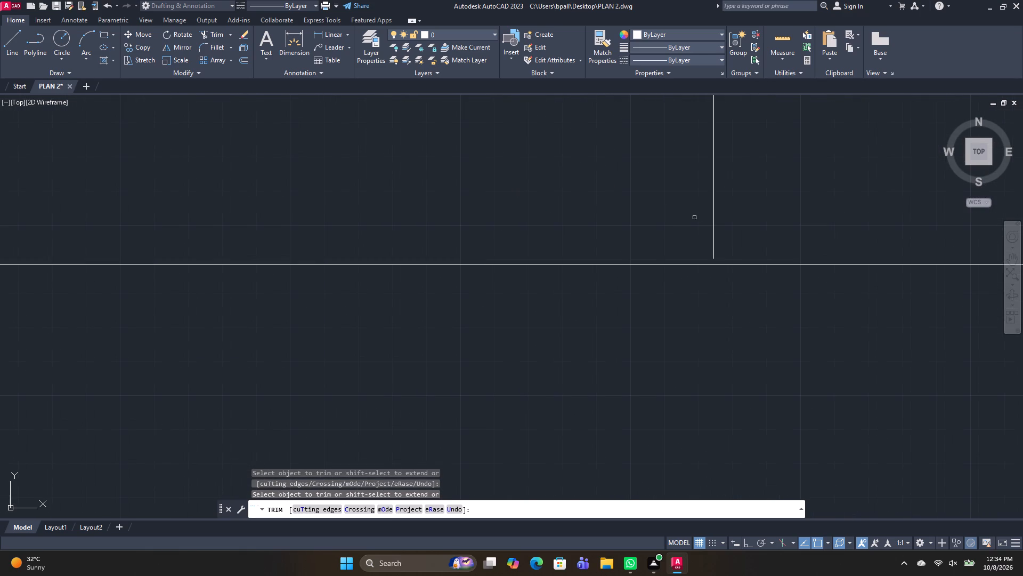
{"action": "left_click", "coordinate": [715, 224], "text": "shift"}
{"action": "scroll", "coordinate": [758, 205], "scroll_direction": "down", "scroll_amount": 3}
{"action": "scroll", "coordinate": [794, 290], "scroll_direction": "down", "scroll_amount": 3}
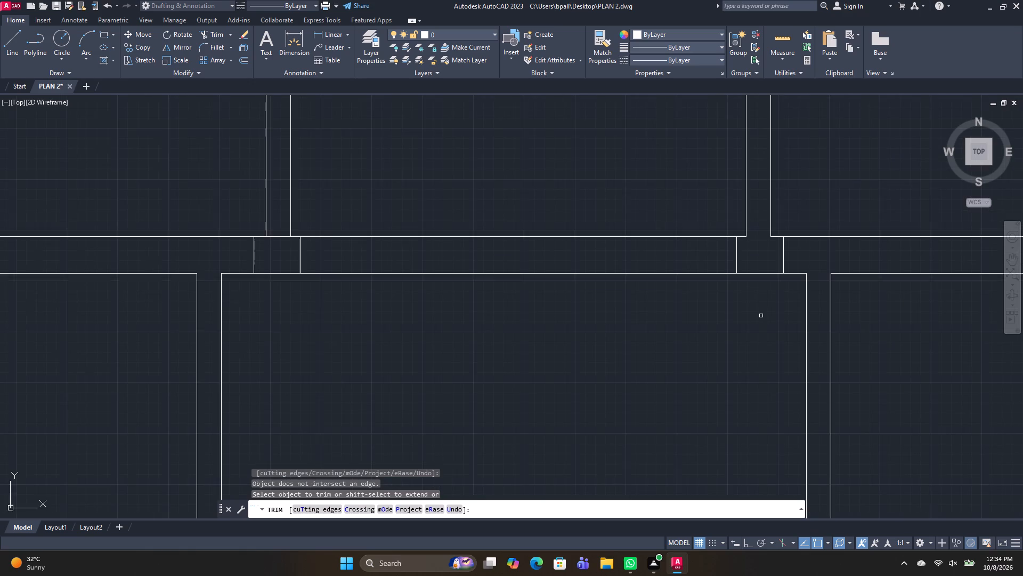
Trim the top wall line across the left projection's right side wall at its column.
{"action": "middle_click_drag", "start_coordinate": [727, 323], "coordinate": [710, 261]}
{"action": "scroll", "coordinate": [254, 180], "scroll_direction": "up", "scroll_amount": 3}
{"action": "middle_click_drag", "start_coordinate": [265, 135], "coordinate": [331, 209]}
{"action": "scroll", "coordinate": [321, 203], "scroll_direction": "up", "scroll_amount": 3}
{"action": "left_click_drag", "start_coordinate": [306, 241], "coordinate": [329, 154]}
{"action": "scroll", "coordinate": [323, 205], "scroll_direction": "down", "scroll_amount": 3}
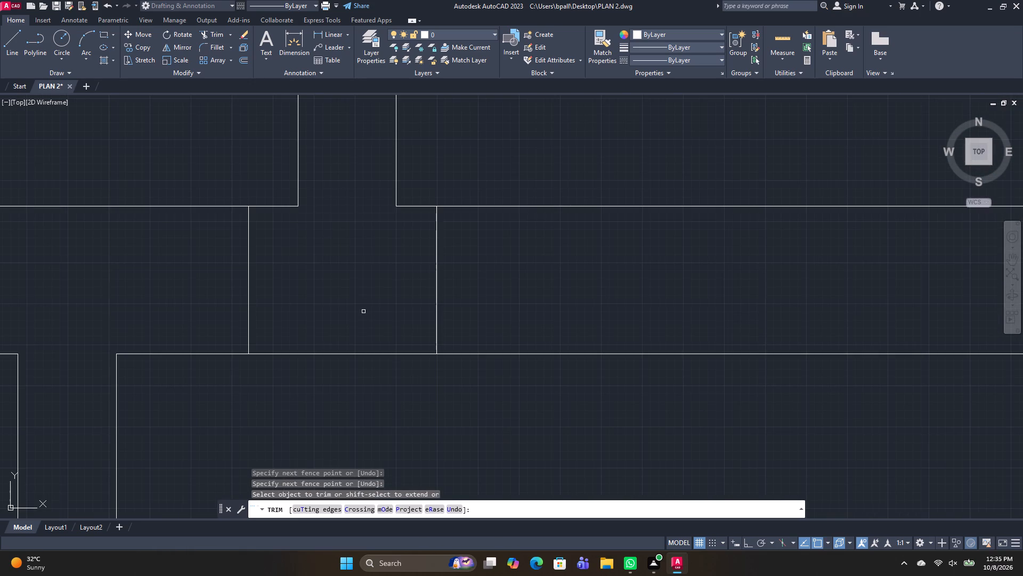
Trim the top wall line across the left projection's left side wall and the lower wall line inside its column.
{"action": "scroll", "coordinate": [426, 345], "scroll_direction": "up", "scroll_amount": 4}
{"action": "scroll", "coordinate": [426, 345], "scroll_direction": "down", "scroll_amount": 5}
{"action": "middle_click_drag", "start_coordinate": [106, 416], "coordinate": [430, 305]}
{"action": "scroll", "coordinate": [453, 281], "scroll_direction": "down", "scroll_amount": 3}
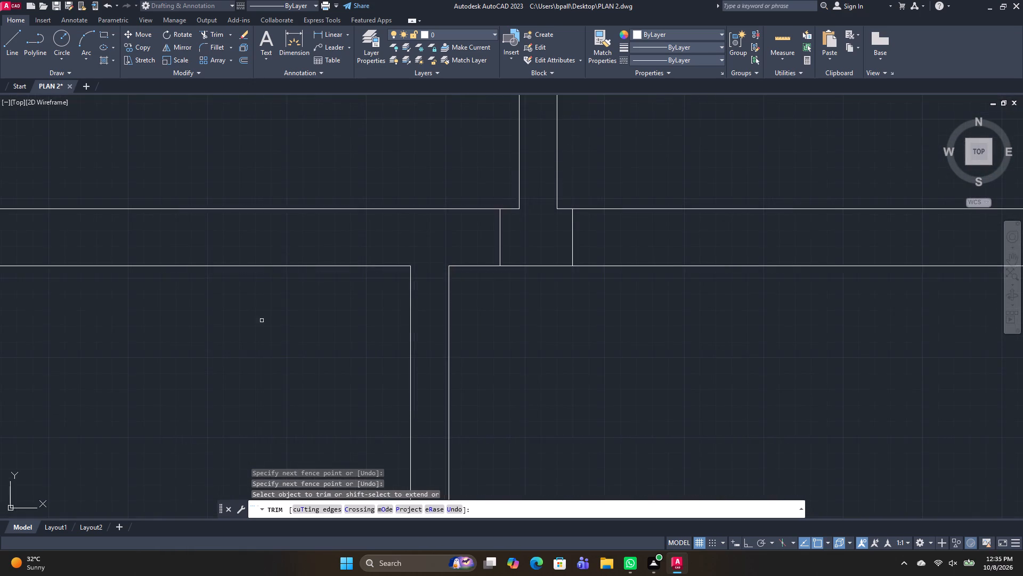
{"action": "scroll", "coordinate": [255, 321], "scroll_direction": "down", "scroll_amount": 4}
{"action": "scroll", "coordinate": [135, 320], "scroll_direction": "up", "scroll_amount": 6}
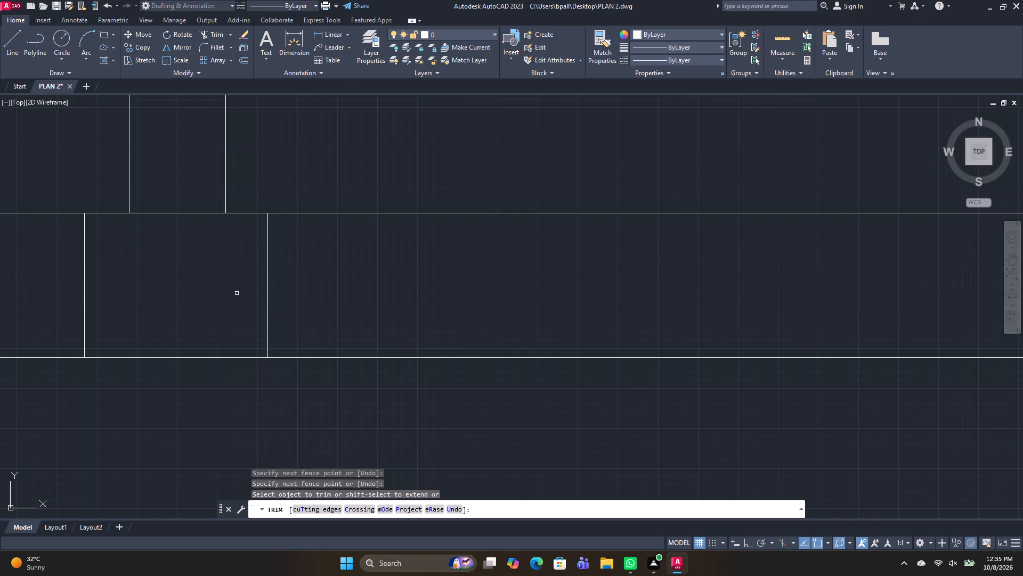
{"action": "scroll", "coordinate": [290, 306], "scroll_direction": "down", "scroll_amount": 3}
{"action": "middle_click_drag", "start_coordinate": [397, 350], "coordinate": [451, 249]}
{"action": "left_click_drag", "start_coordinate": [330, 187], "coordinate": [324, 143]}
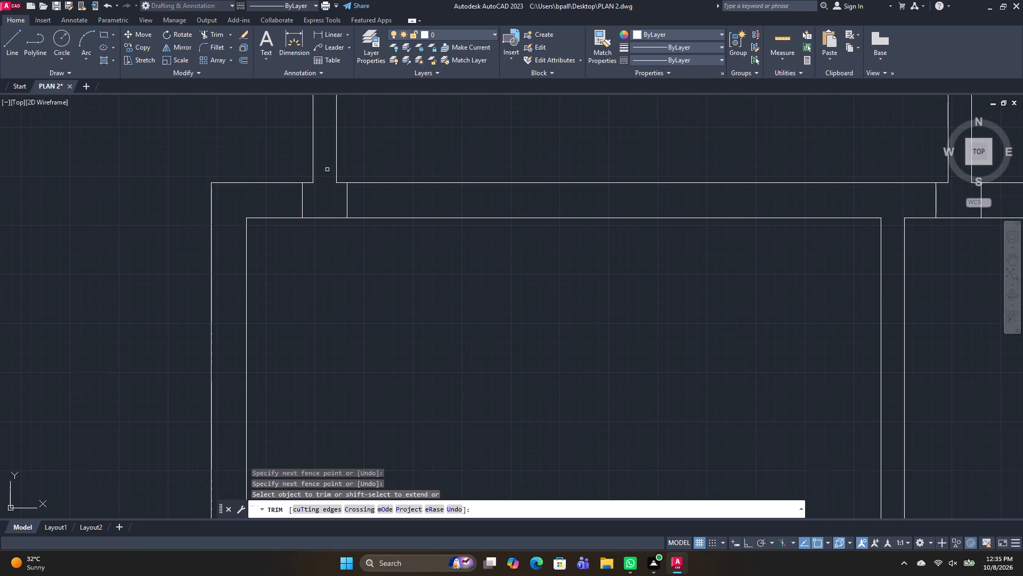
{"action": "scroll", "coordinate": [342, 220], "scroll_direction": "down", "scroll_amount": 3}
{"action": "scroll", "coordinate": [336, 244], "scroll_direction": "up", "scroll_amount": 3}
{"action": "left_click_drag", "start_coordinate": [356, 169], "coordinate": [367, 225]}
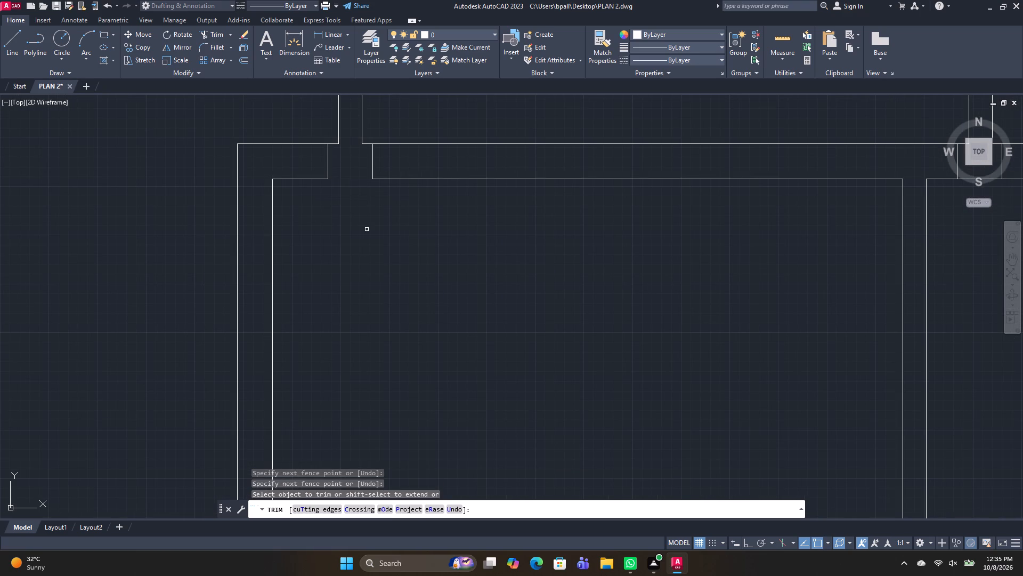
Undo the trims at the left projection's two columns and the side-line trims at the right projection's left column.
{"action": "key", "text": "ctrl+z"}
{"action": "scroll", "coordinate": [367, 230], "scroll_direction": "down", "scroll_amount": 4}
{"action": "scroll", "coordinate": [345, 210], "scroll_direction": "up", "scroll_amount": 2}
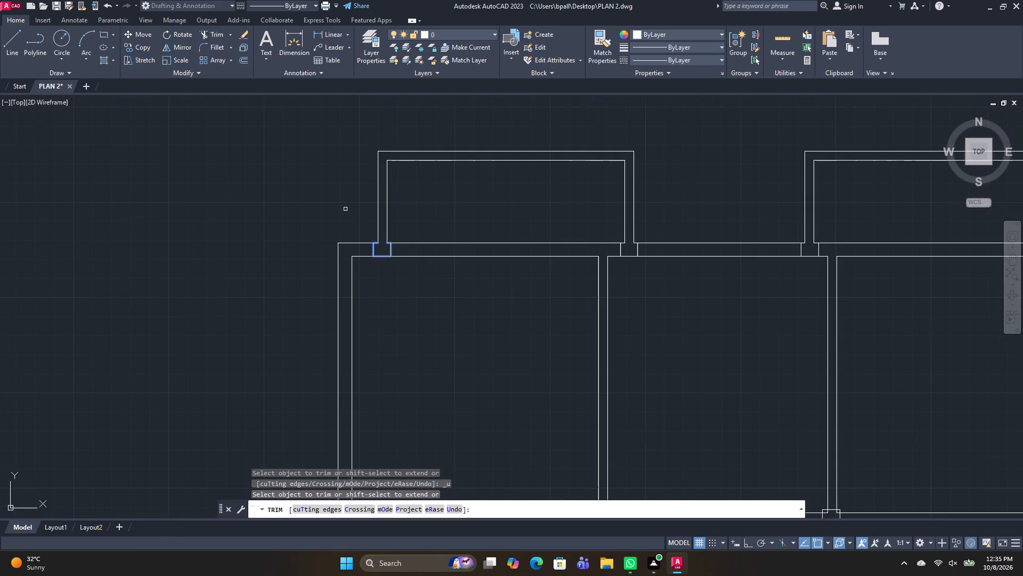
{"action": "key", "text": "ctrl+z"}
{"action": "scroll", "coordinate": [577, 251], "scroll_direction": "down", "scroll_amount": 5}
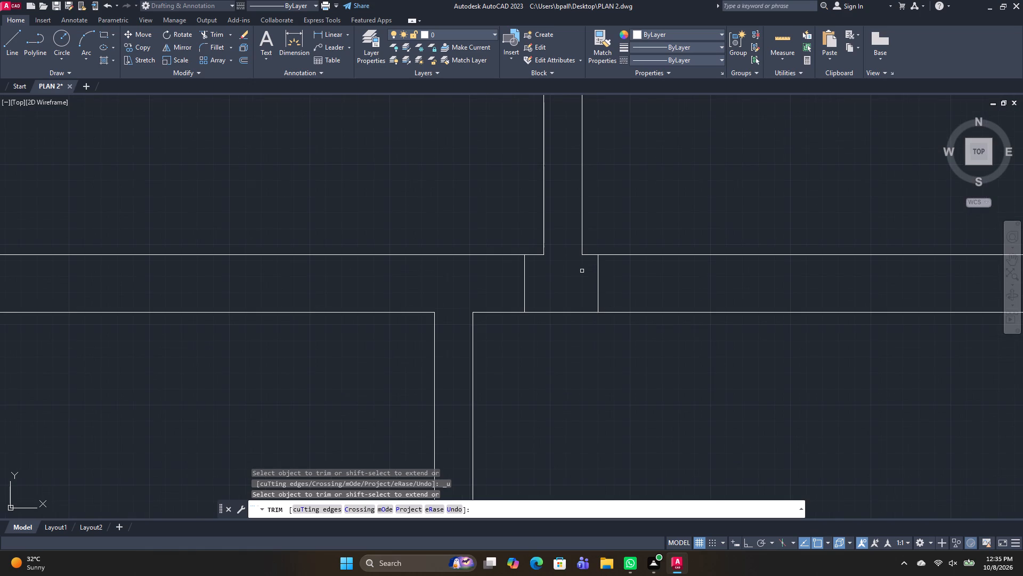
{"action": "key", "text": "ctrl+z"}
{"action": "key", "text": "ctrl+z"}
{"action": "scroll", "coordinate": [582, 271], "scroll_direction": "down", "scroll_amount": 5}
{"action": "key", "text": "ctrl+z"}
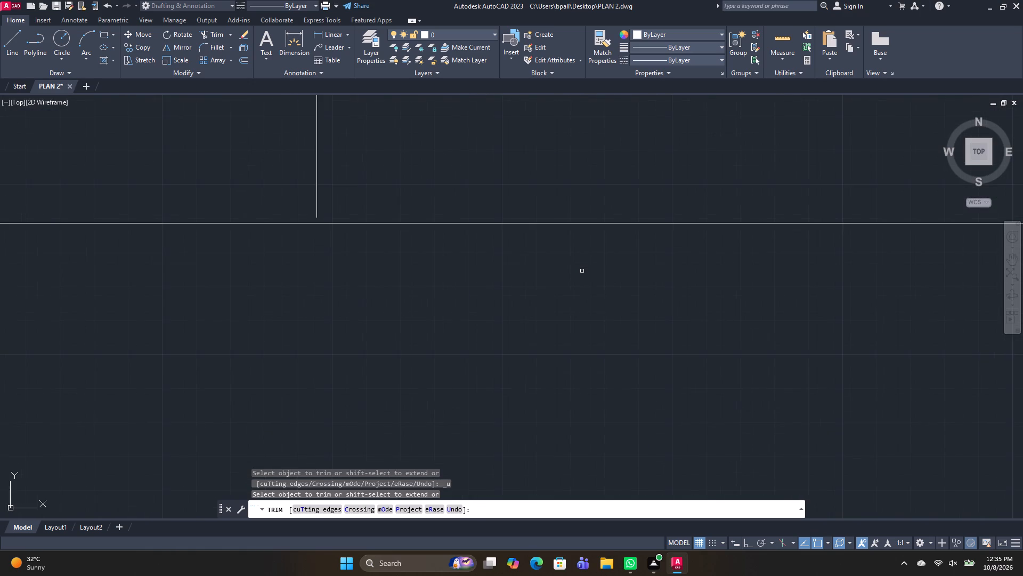
Trim the short top wall line piece between the right projection's left side wall and the column's right edge.
{"action": "scroll", "coordinate": [583, 272], "scroll_direction": "down", "scroll_amount": 9}
{"action": "scroll", "coordinate": [703, 338], "scroll_direction": "up", "scroll_amount": 1}
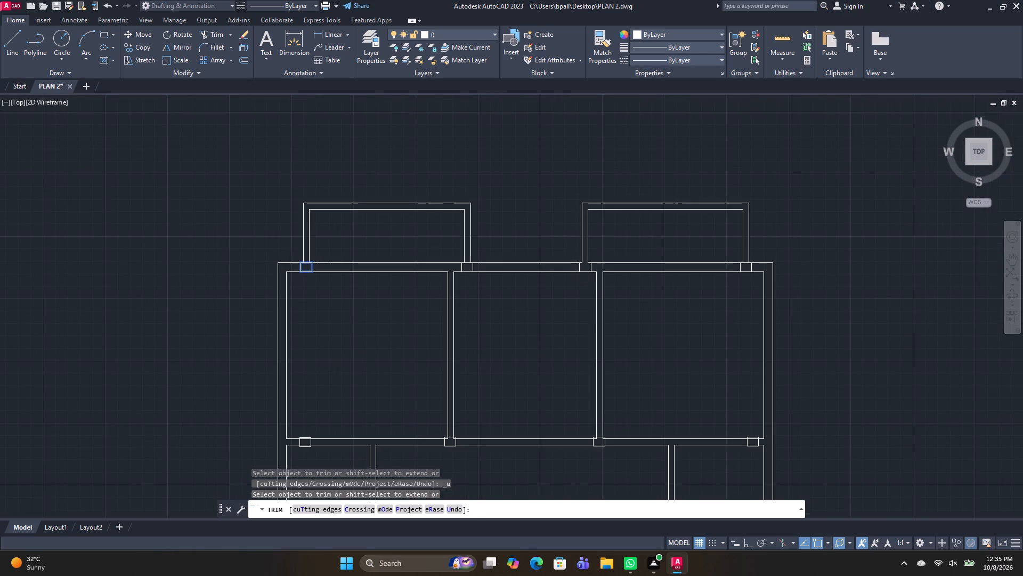
{"action": "middle_click_drag", "start_coordinate": [702, 339], "coordinate": [614, 286]}
{"action": "scroll", "coordinate": [431, 170], "scroll_direction": "up", "scroll_amount": 2}
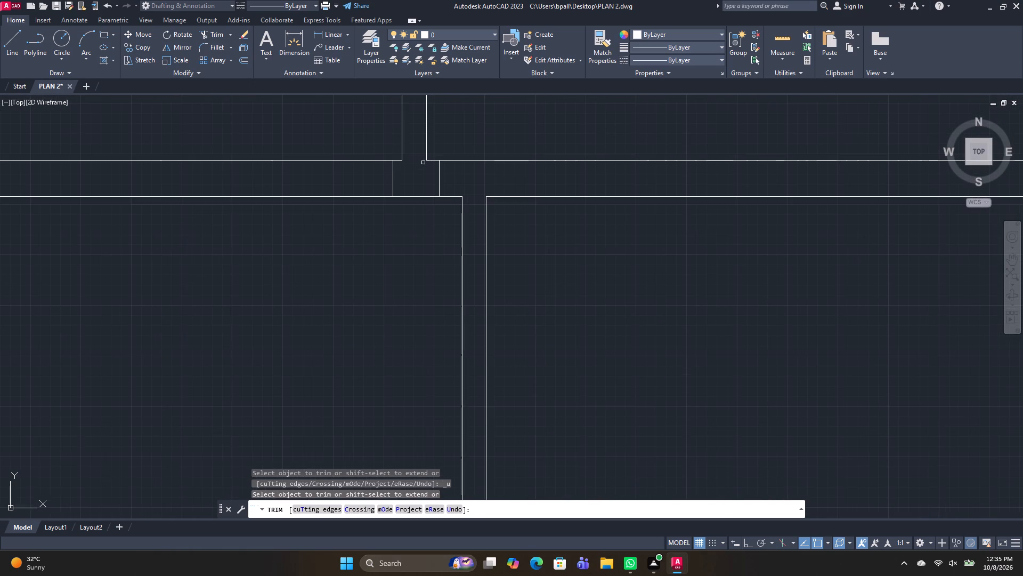
{"action": "left_click", "coordinate": [431, 159], "text": "shift"}
Trim the wall lines inside the column at the wall between the middle and right upper rooms.
{"action": "scroll", "coordinate": [534, 227], "scroll_direction": "down", "scroll_amount": 3}
{"action": "scroll", "coordinate": [602, 330], "scroll_direction": "down", "scroll_amount": 1}
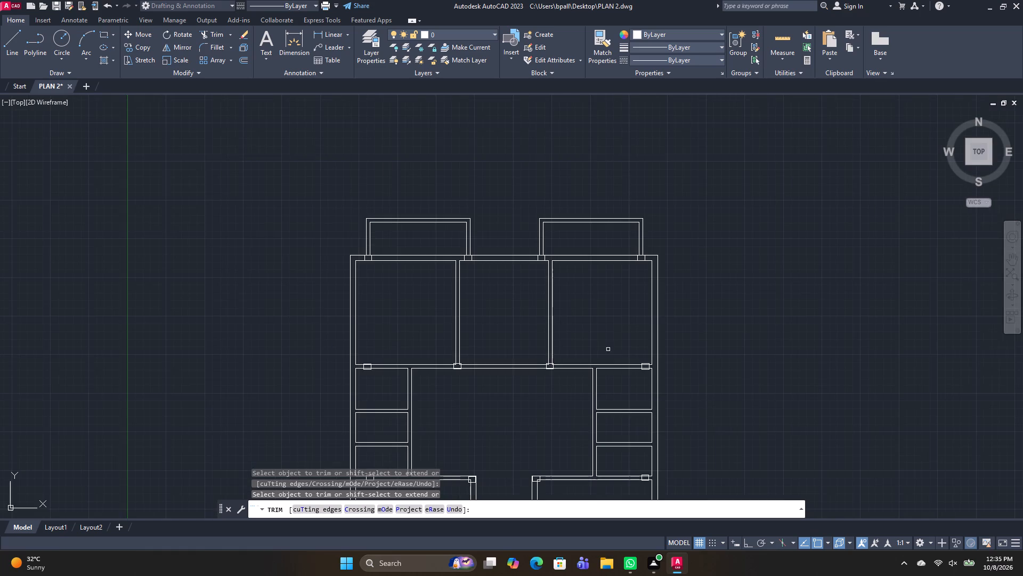
{"action": "middle_click_drag", "start_coordinate": [567, 364], "coordinate": [558, 273]}
{"action": "scroll", "coordinate": [524, 300], "scroll_direction": "up", "scroll_amount": 3}
{"action": "scroll", "coordinate": [579, 223], "scroll_direction": "up", "scroll_amount": 3}
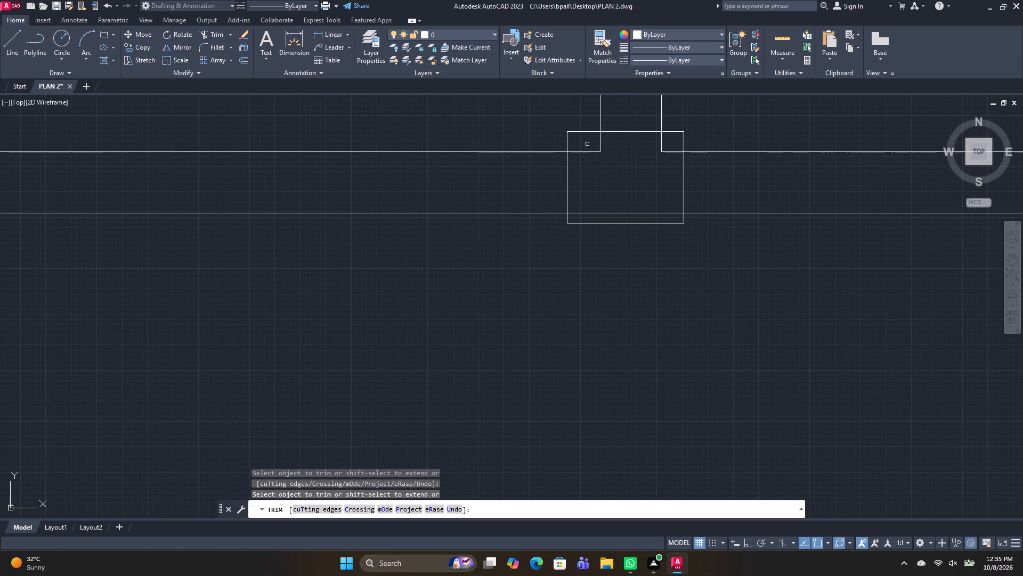
{"action": "left_click", "coordinate": [587, 142]}
{"action": "left_click", "coordinate": [662, 152]}
{"action": "left_click", "coordinate": [660, 146]}
{"action": "left_click_drag", "start_coordinate": [647, 217], "coordinate": [643, 206]}
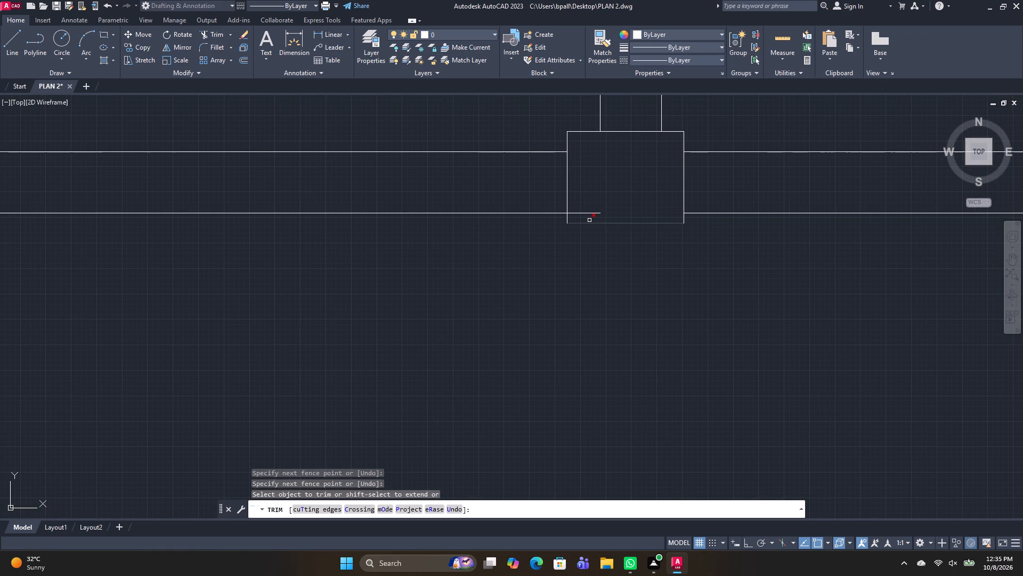
{"action": "left_click_drag", "start_coordinate": [587, 219], "coordinate": [582, 186]}
Trim the wall lines inside the column at the wall between the left and middle upper rooms.
{"action": "scroll", "coordinate": [582, 181], "scroll_direction": "down", "scroll_amount": 3}
{"action": "scroll", "coordinate": [186, 179], "scroll_direction": "up", "scroll_amount": 3}
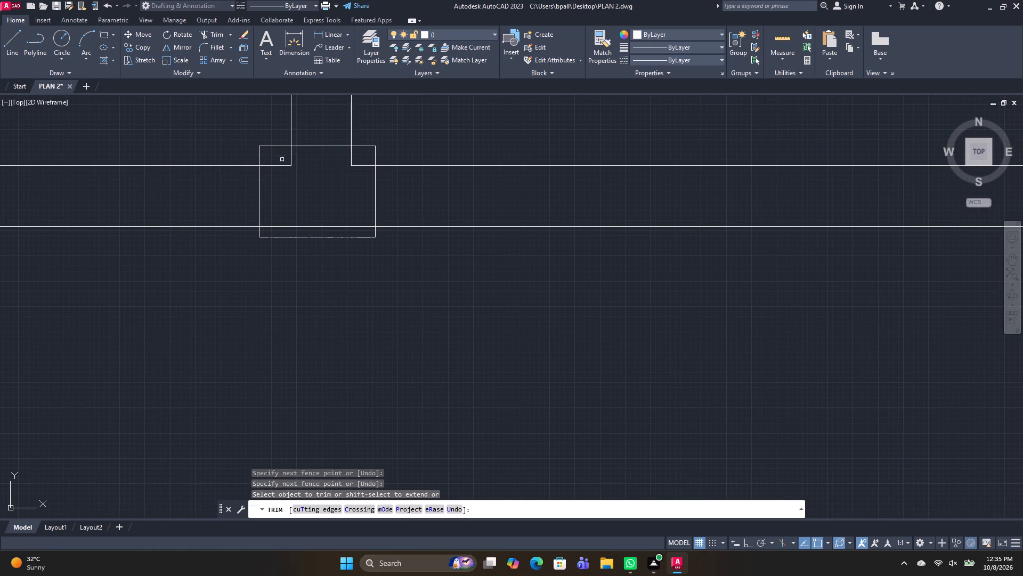
{"action": "left_click_drag", "start_coordinate": [280, 158], "coordinate": [286, 159]}
{"action": "left_click_drag", "start_coordinate": [344, 161], "coordinate": [361, 170]}
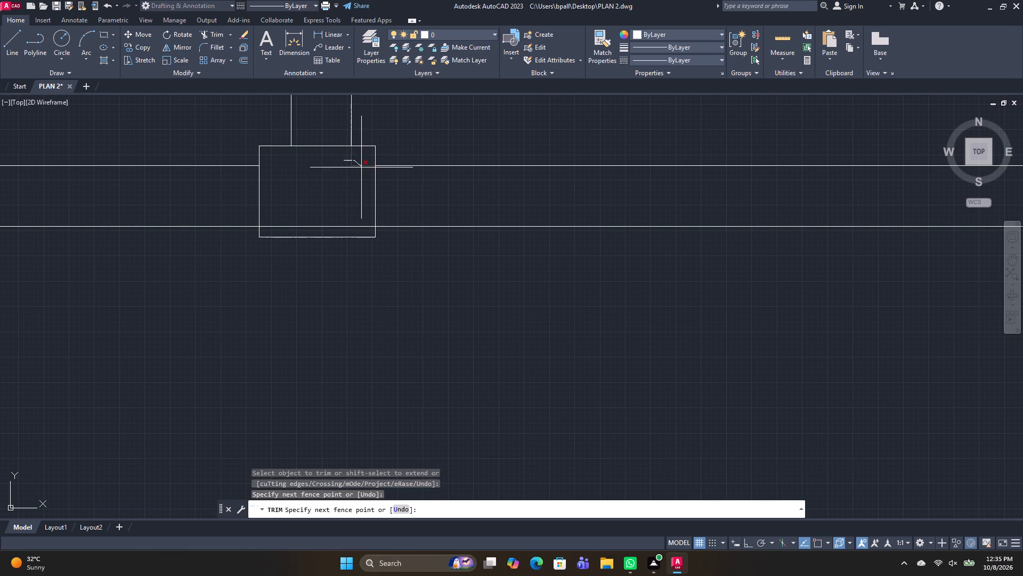
{"action": "left_click_drag", "start_coordinate": [361, 170], "coordinate": [356, 185]}
{"action": "left_click_drag", "start_coordinate": [330, 232], "coordinate": [328, 196]}
{"action": "left_click_drag", "start_coordinate": [284, 226], "coordinate": [284, 219]}
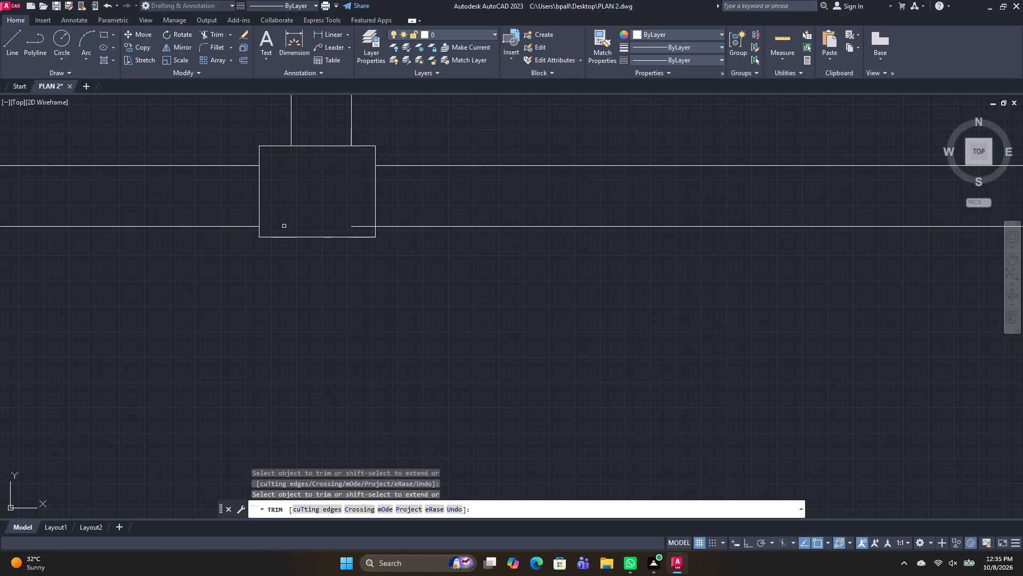
{"action": "left_click_drag", "start_coordinate": [284, 219], "coordinate": [282, 209]}
{"action": "left_click", "coordinate": [359, 226]}
Trim both wall lines inside the column on the upper horizontal inner wall near the left outer wall.
{"action": "scroll", "coordinate": [340, 205], "scroll_direction": "down", "scroll_amount": 4}
{"action": "middle_click_drag", "start_coordinate": [363, 278], "coordinate": [433, 229]}
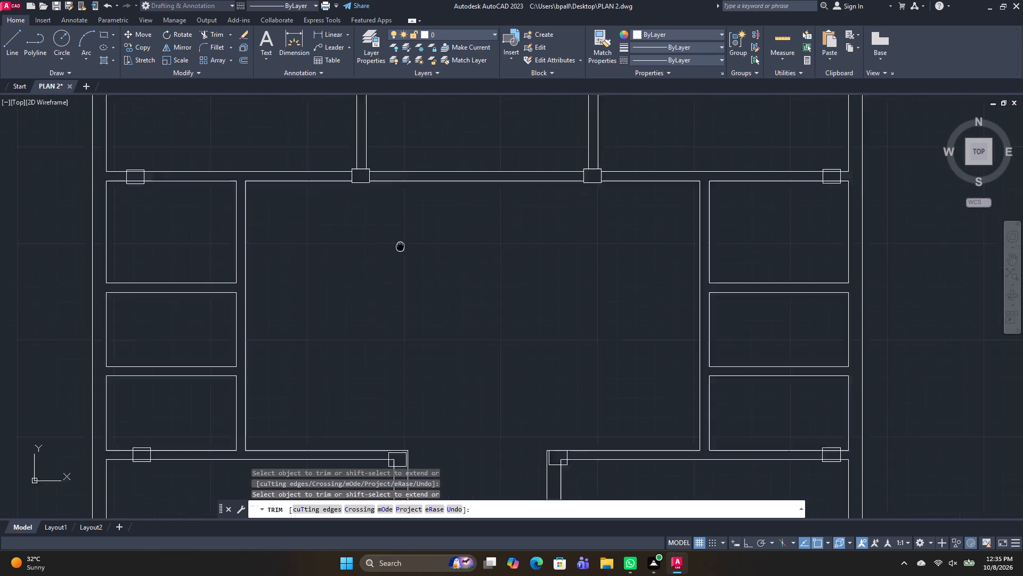
{"action": "middle_click_drag", "start_coordinate": [433, 229], "coordinate": [593, 213]}
{"action": "scroll", "coordinate": [258, 100], "scroll_direction": "up", "scroll_amount": 2}
{"action": "scroll", "coordinate": [499, 206], "scroll_direction": "up", "scroll_amount": 2}
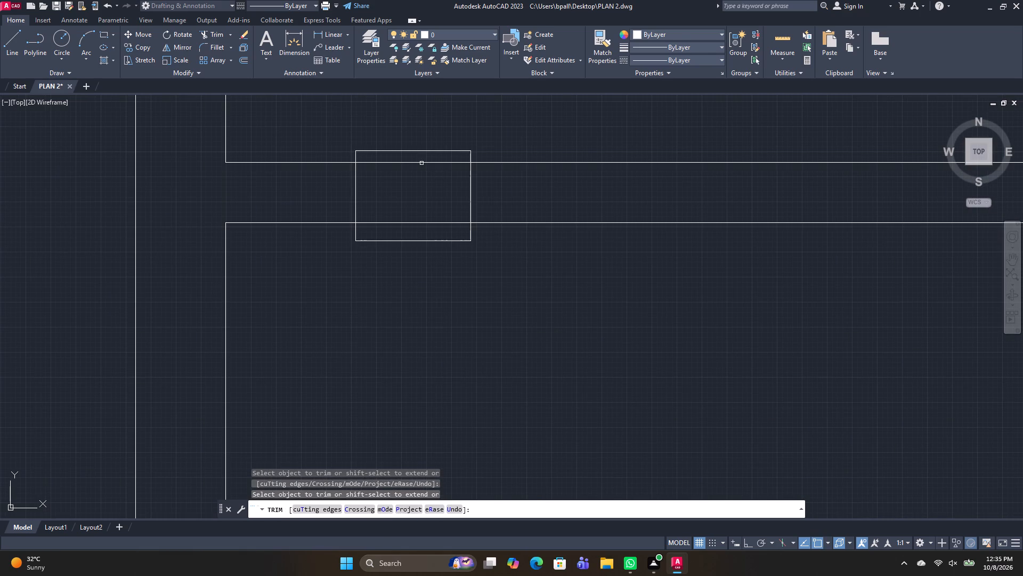
{"action": "left_click", "coordinate": [421, 163]}
{"action": "left_click", "coordinate": [426, 222]}
Trim both wall lines inside the column on the large lower-left room's top wall, near the left outer wall.
{"action": "scroll", "coordinate": [420, 213], "scroll_direction": "down", "scroll_amount": 3}
{"action": "middle_click_drag", "start_coordinate": [483, 271], "coordinate": [483, 289]}
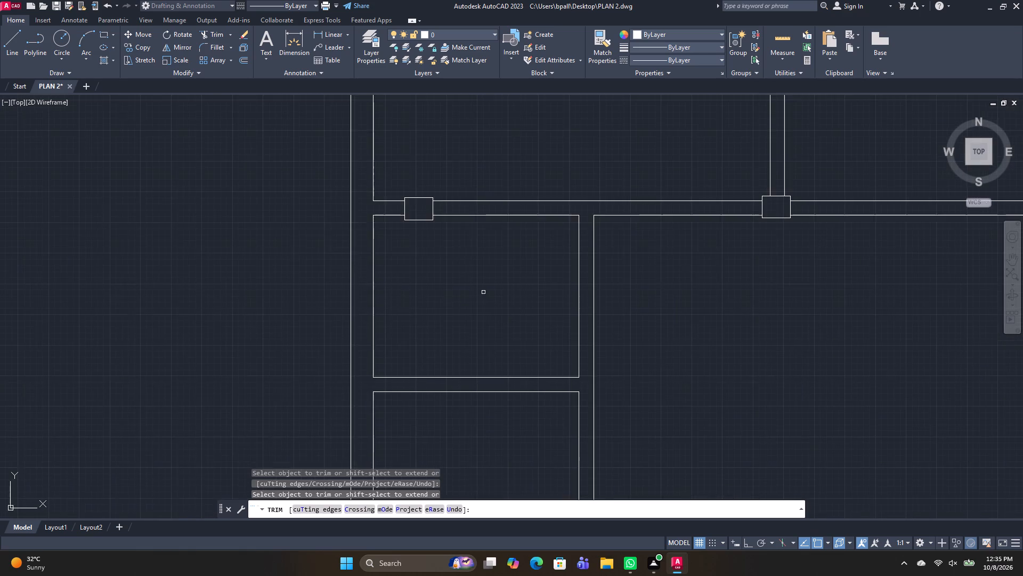
{"action": "middle_click_drag", "start_coordinate": [483, 289], "coordinate": [451, 135]}
{"action": "scroll", "coordinate": [451, 154], "scroll_direction": "down", "scroll_amount": 3}
{"action": "scroll", "coordinate": [506, 258], "scroll_direction": "up", "scroll_amount": 2}
{"action": "scroll", "coordinate": [323, 227], "scroll_direction": "up", "scroll_amount": 4}
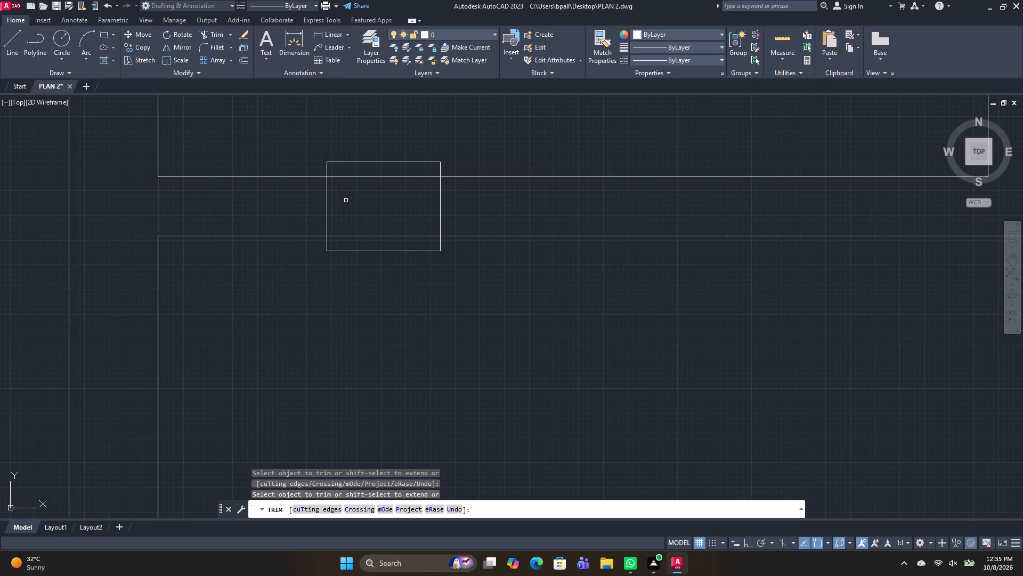
{"action": "left_click_drag", "start_coordinate": [362, 170], "coordinate": [376, 239]}
Trim the column at the lower-left room's top-right corner and the inner wall lines, leaving only its notch inside the room.
{"action": "scroll", "coordinate": [517, 239], "scroll_direction": "down", "scroll_amount": 3}
{"action": "scroll", "coordinate": [870, 225], "scroll_direction": "up", "scroll_amount": 3}
{"action": "left_click", "coordinate": [888, 235]}
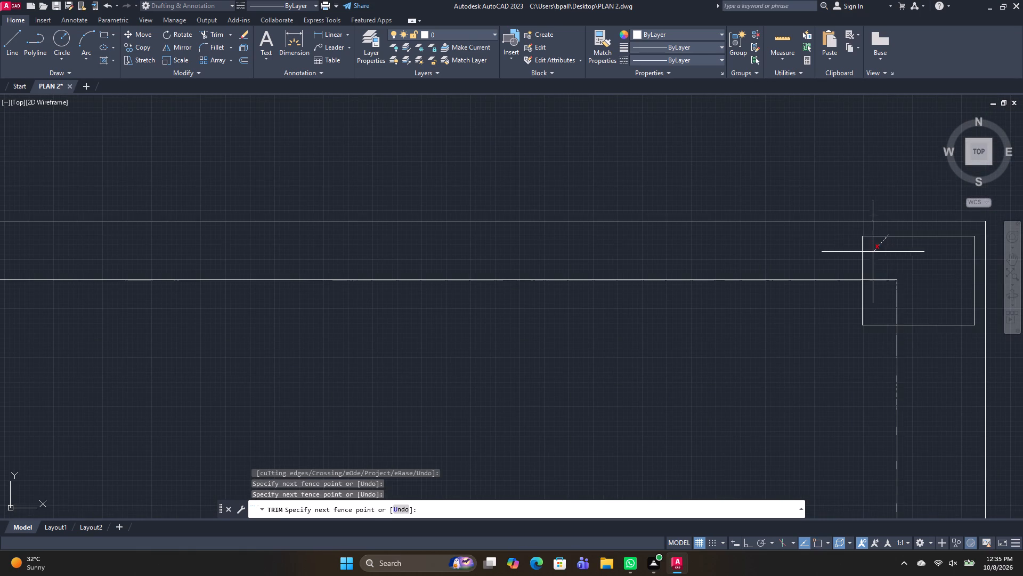
{"action": "left_click", "coordinate": [854, 263]}
{"action": "left_click_drag", "start_coordinate": [923, 335], "coordinate": [929, 361]}
{"action": "left_click_drag", "start_coordinate": [961, 308], "coordinate": [951, 348]}
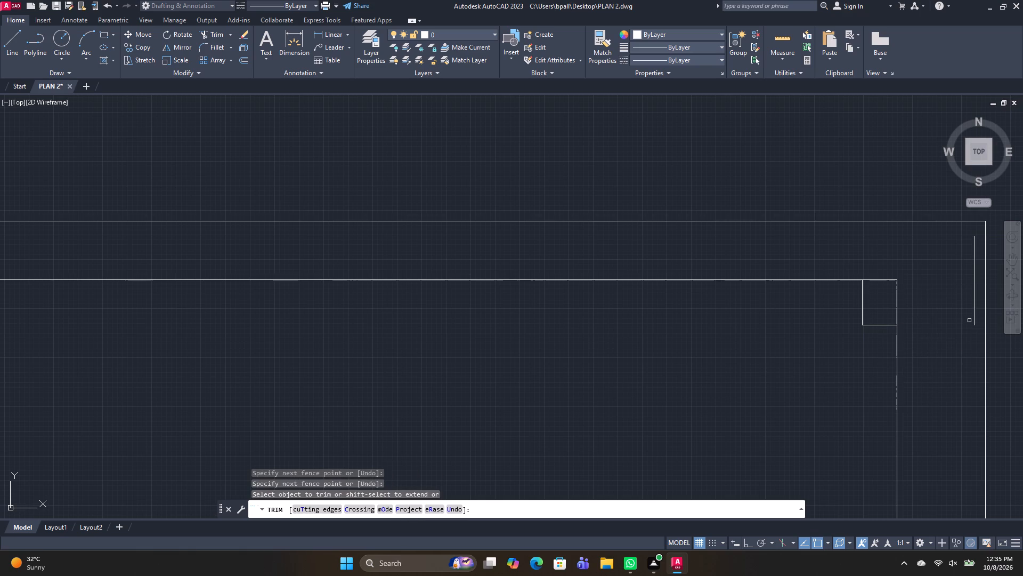
{"action": "left_click", "coordinate": [976, 315]}
{"action": "scroll", "coordinate": [941, 295], "scroll_direction": "down", "scroll_amount": 1}
{"action": "left_click_drag", "start_coordinate": [910, 293], "coordinate": [910, 294]}
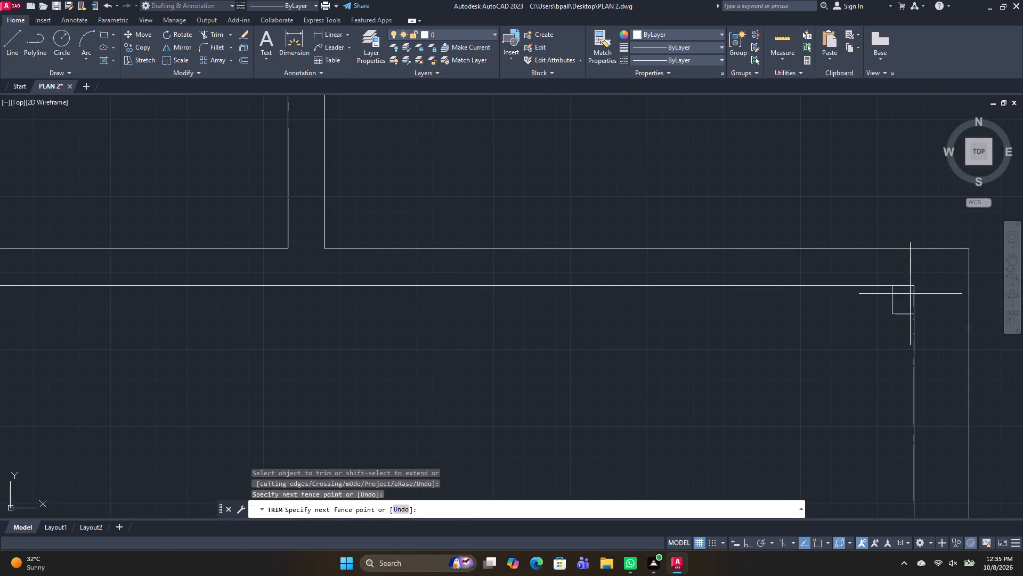
{"action": "left_click_drag", "start_coordinate": [910, 294], "coordinate": [898, 277]}
{"action": "left_click_drag", "start_coordinate": [904, 297], "coordinate": [930, 295]}
{"action": "scroll", "coordinate": [935, 301], "scroll_direction": "down", "scroll_amount": 3}
{"action": "middle_click_drag", "start_coordinate": [822, 327], "coordinate": [312, 252]}
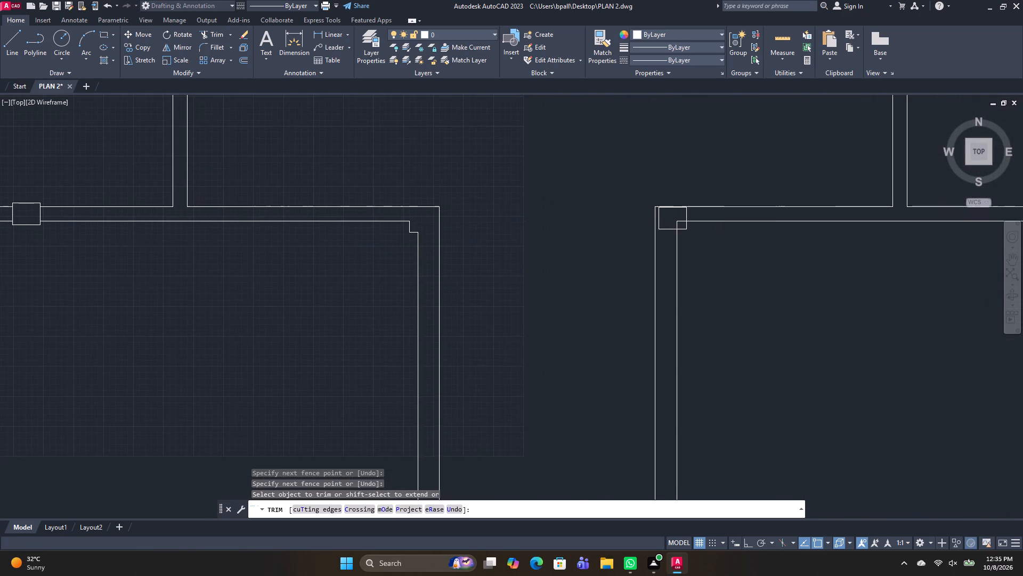
Trim the column at the lower-right room's top-left corner and the inner wall lines, leaving only its notch inside the room.
{"action": "scroll", "coordinate": [660, 213], "scroll_direction": "up", "scroll_amount": 2}
{"action": "left_click", "coordinate": [653, 225]}
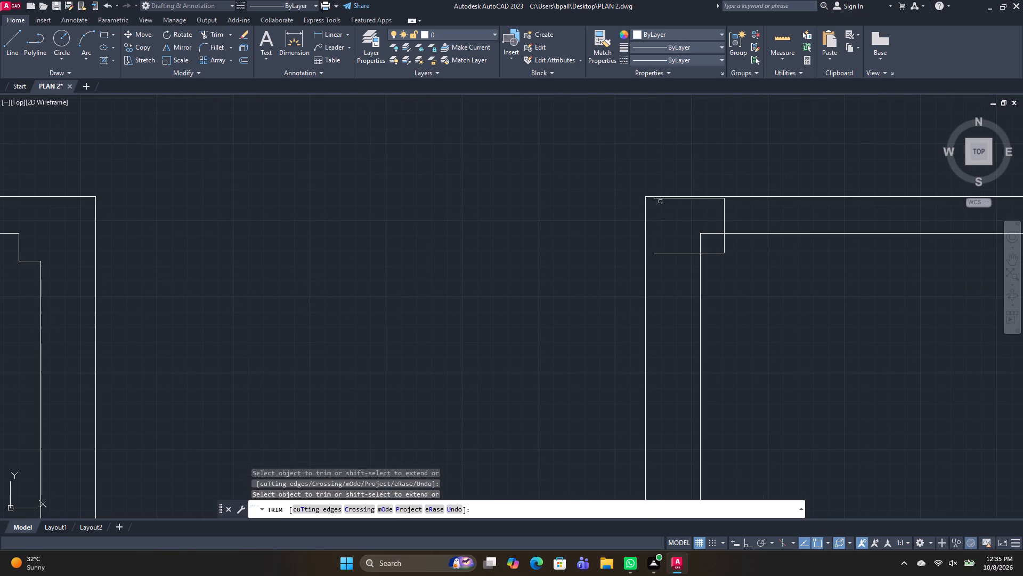
{"action": "left_click", "coordinate": [660, 201]}
{"action": "left_click_drag", "start_coordinate": [663, 261], "coordinate": [664, 256]}
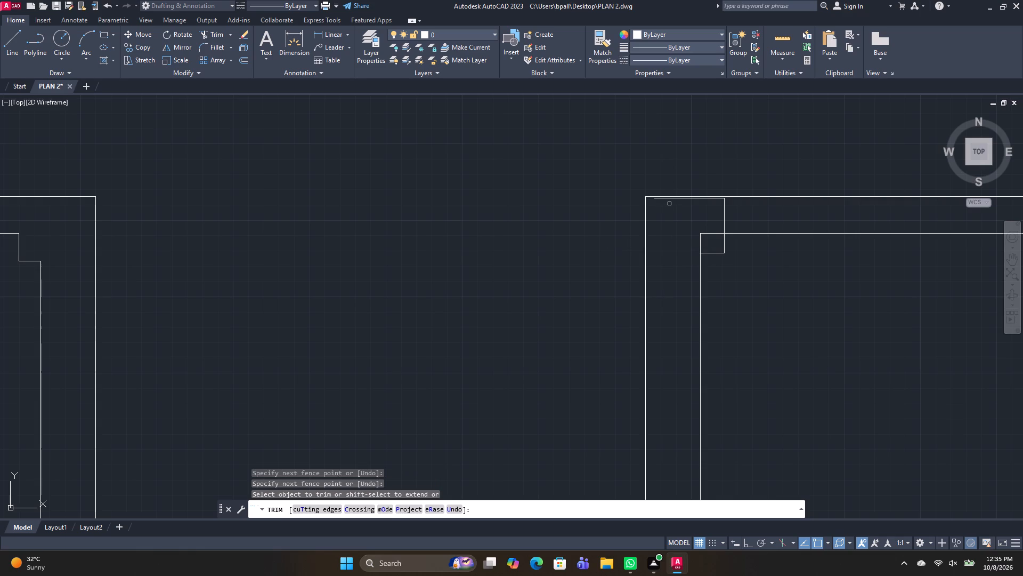
{"action": "left_click", "coordinate": [669, 199]}
{"action": "scroll", "coordinate": [721, 210], "scroll_direction": "up", "scroll_amount": 3}
{"action": "left_click_drag", "start_coordinate": [741, 218], "coordinate": [640, 227]}
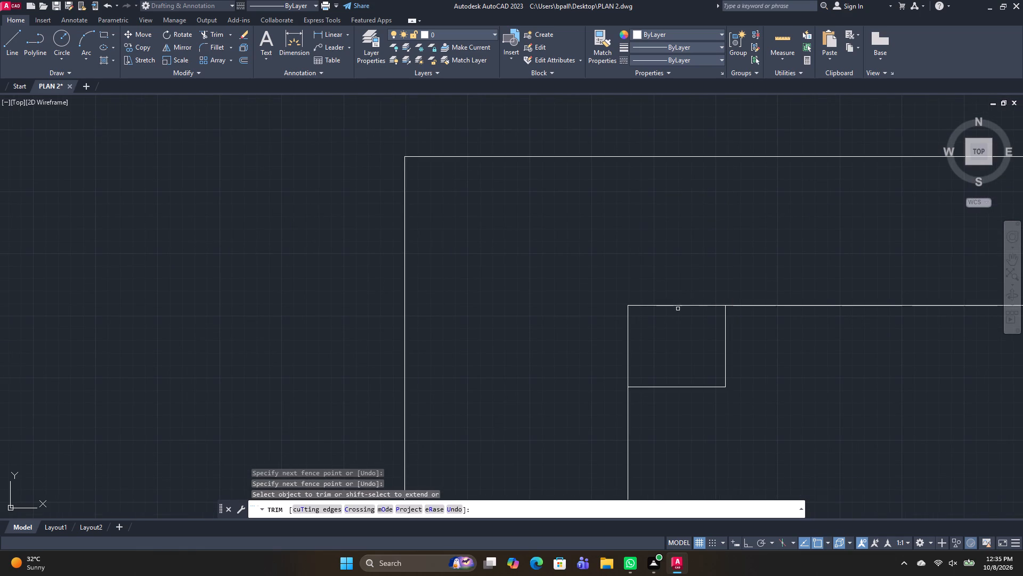
{"action": "left_click_drag", "start_coordinate": [675, 324], "coordinate": [638, 272]}
{"action": "left_click_drag", "start_coordinate": [649, 325], "coordinate": [551, 315]}
{"action": "scroll", "coordinate": [638, 275], "scroll_direction": "down", "scroll_amount": 3}
{"action": "scroll", "coordinate": [691, 340], "scroll_direction": "down", "scroll_amount": 3}
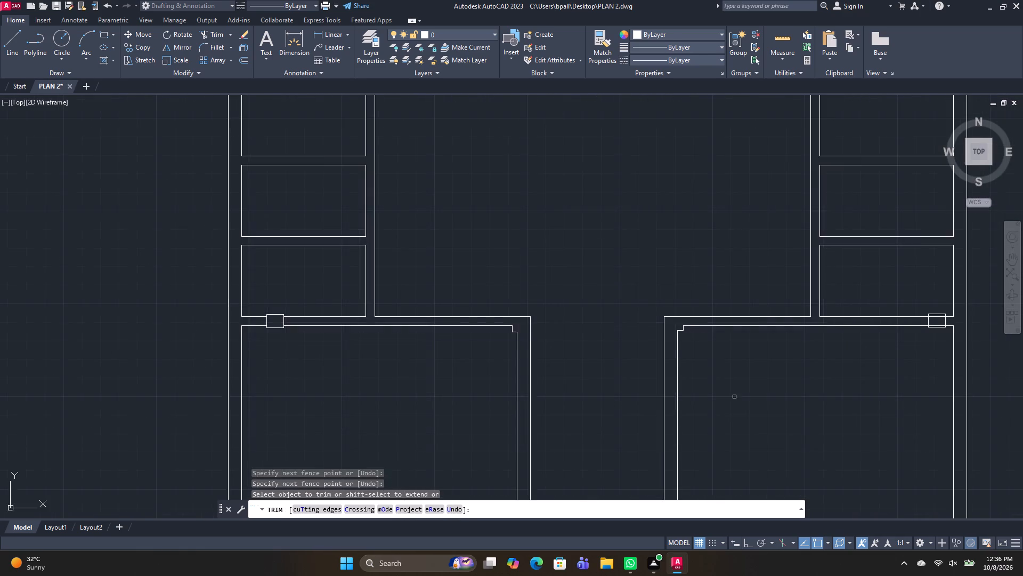
Trim both wall lines inside the column on the lower-right room's top wall, near the right outer wall.
{"action": "middle_click_drag", "start_coordinate": [717, 379], "coordinate": [641, 262]}
{"action": "scroll", "coordinate": [893, 162], "scroll_direction": "up", "scroll_amount": 3}
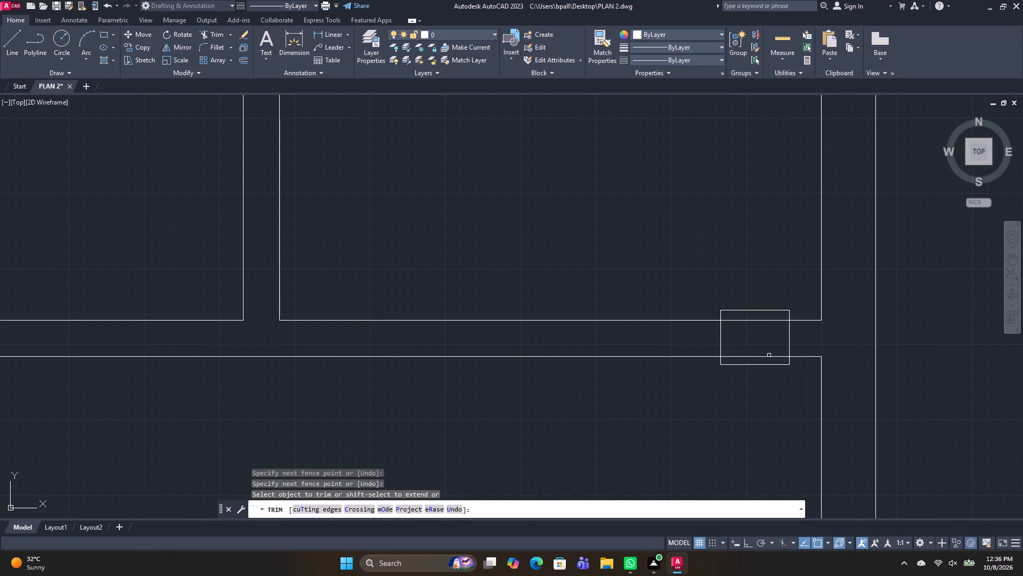
{"action": "left_click", "coordinate": [769, 357]}
{"action": "left_click", "coordinate": [757, 319]}
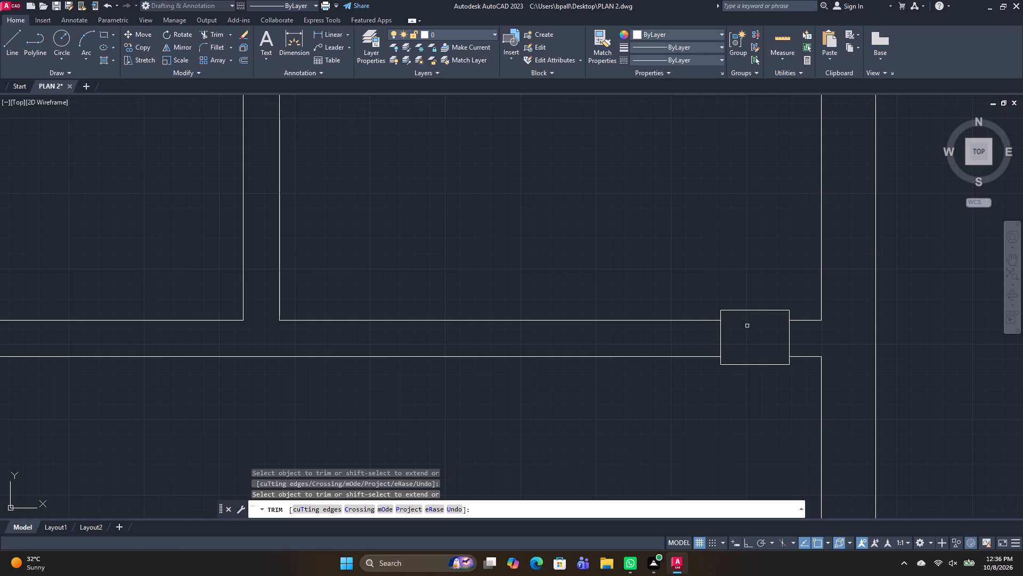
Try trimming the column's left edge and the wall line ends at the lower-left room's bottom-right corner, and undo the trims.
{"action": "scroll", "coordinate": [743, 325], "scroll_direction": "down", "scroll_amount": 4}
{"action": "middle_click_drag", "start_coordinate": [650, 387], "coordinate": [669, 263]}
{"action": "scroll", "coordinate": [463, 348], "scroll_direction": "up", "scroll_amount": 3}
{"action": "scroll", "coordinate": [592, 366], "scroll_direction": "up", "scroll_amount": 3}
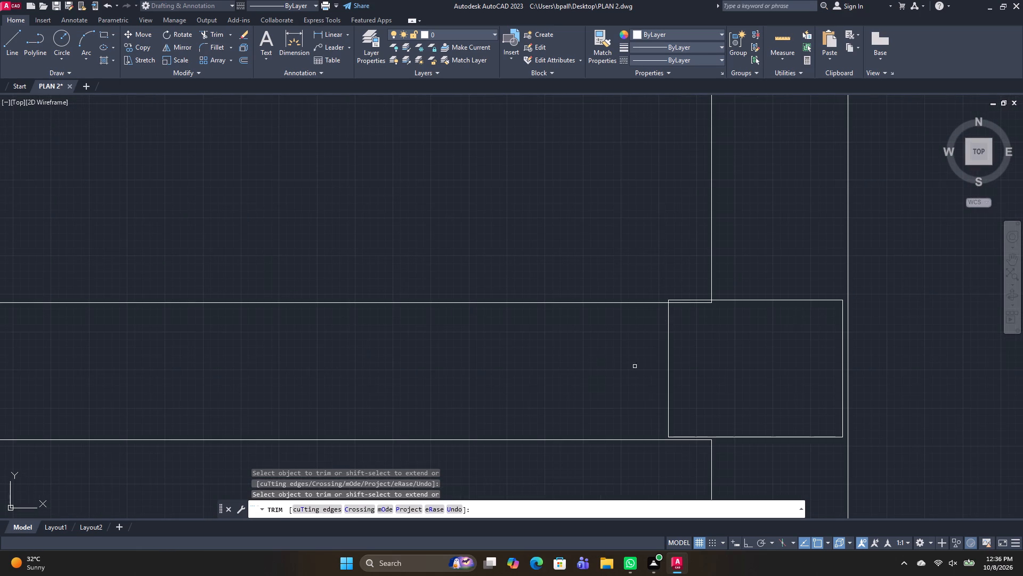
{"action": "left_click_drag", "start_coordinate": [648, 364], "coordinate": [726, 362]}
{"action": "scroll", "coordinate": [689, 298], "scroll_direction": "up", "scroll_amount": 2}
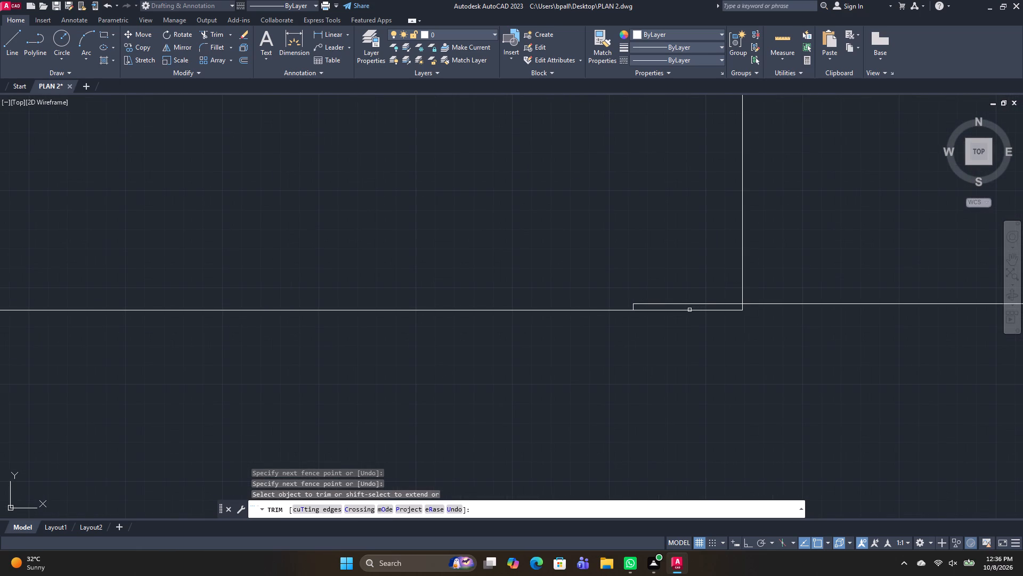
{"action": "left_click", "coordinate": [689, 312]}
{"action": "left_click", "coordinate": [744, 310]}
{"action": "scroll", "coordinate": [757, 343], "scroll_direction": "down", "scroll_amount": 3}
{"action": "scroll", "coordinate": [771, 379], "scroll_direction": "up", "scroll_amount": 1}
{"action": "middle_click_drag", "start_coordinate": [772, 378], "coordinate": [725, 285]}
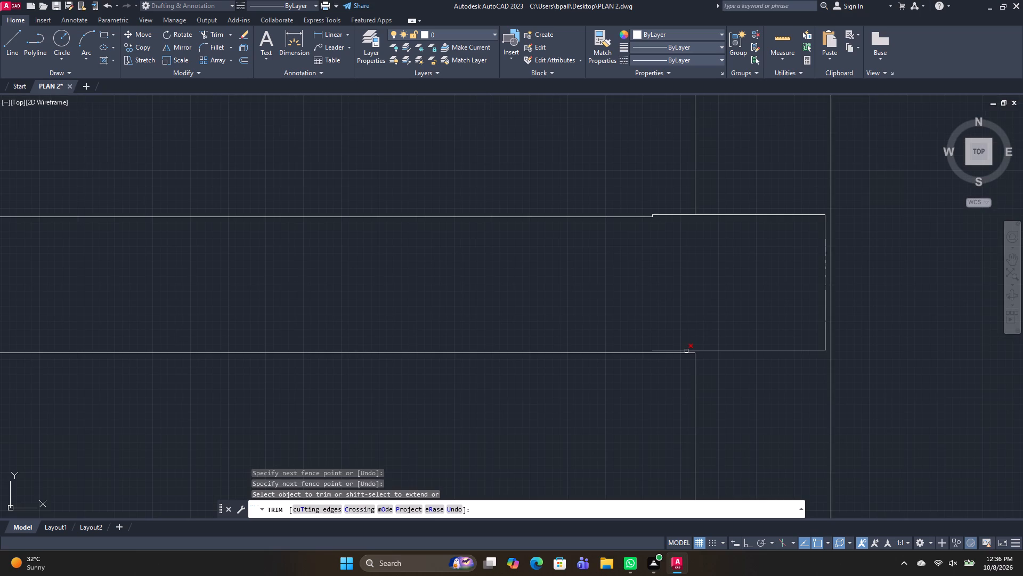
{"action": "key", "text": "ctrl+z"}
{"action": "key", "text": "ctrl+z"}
Trim the upper room corner's horizontal and vertical wall line ends inside the column at the lower-left room's bottom-right corner.
{"action": "scroll", "coordinate": [759, 321], "scroll_direction": "up", "scroll_amount": 2}
{"action": "scroll", "coordinate": [759, 324], "scroll_direction": "down", "scroll_amount": 3}
{"action": "scroll", "coordinate": [584, 350], "scroll_direction": "down", "scroll_amount": 4}
{"action": "middle_click_drag", "start_coordinate": [497, 371], "coordinate": [508, 318]}
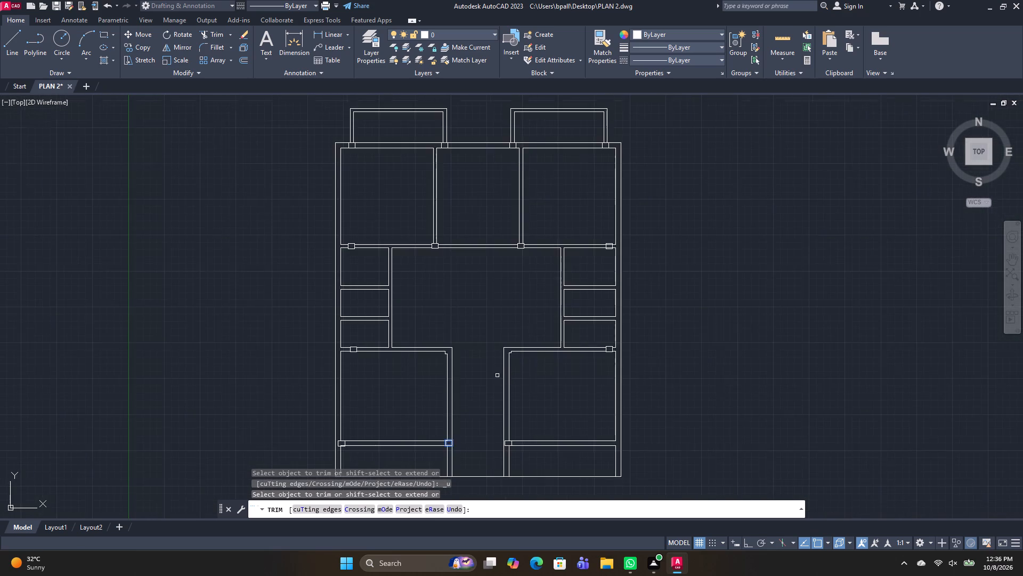
{"action": "middle_click_drag", "start_coordinate": [508, 318], "coordinate": [533, 267]}
{"action": "scroll", "coordinate": [506, 340], "scroll_direction": "up", "scroll_amount": 5}
{"action": "scroll", "coordinate": [344, 323], "scroll_direction": "up", "scroll_amount": 2}
{"action": "middle_click_drag", "start_coordinate": [288, 326], "coordinate": [545, 239]}
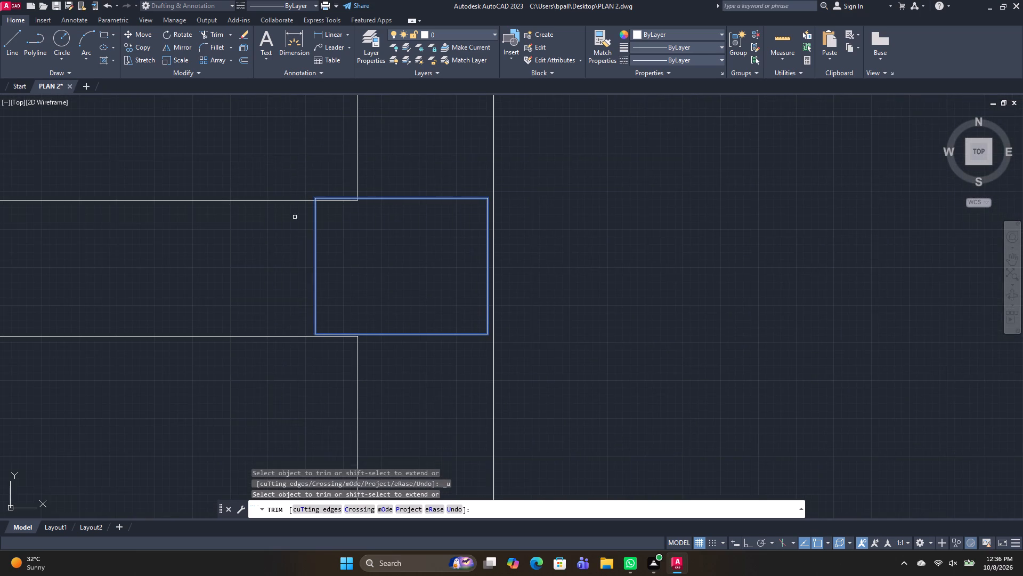
{"action": "scroll", "coordinate": [351, 207], "scroll_direction": "up", "scroll_amount": 2}
{"action": "left_click", "coordinate": [303, 195]}
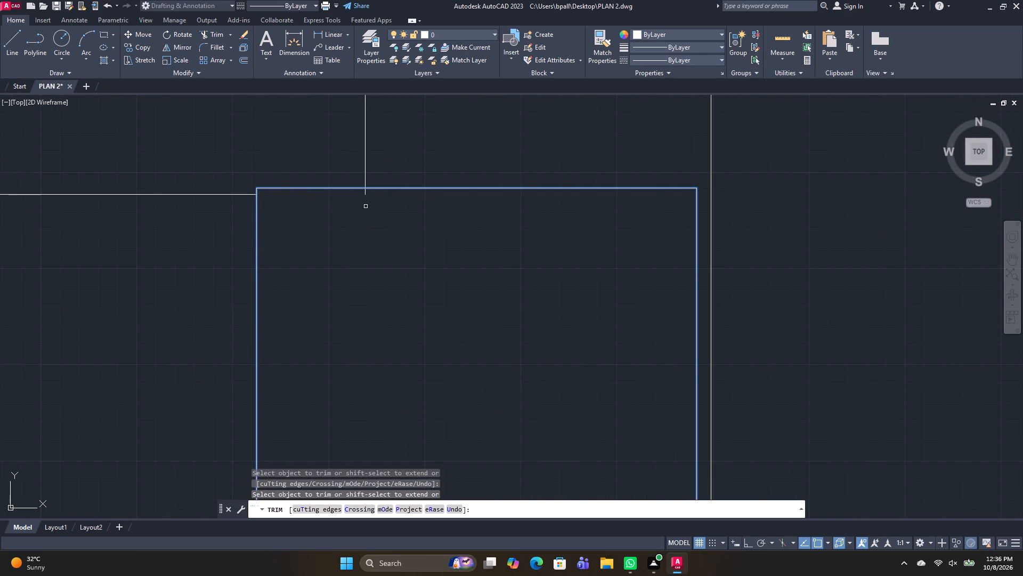
{"action": "left_click", "coordinate": [366, 193]}
Remove that column's bottom edge and extend its left edge down to the horizontal wall's lower line.
{"action": "middle_click_drag", "start_coordinate": [441, 316], "coordinate": [499, 153]}
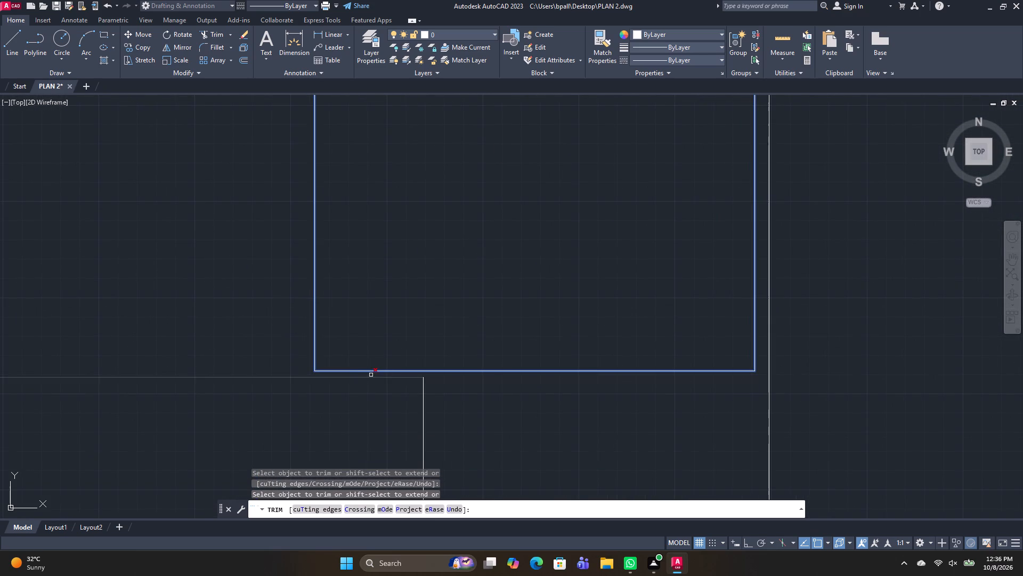
{"action": "scroll", "coordinate": [329, 373], "scroll_direction": "up", "scroll_amount": 1}
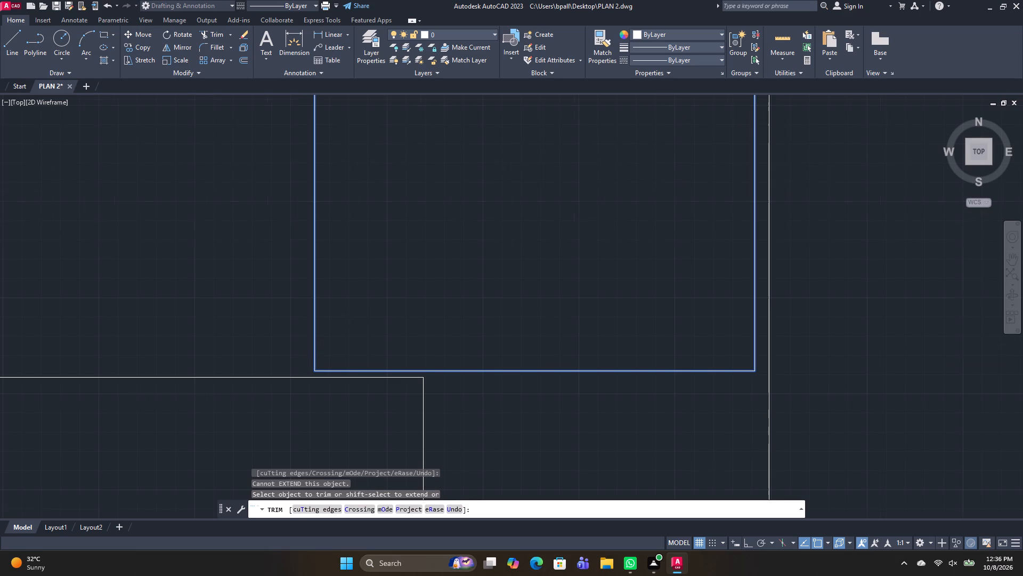
{"action": "scroll", "coordinate": [329, 373], "scroll_direction": "up", "scroll_amount": 1}
{"action": "left_click", "coordinate": [332, 370]}
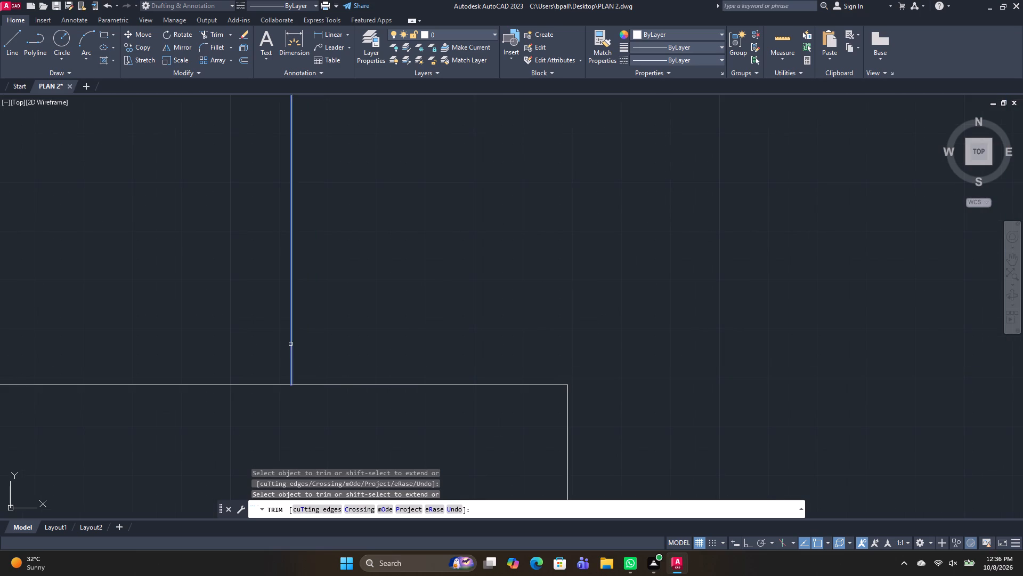
{"action": "left_click", "coordinate": [289, 344], "text": "shift"}
{"action": "scroll", "coordinate": [546, 381], "scroll_direction": "down", "scroll_amount": 3}
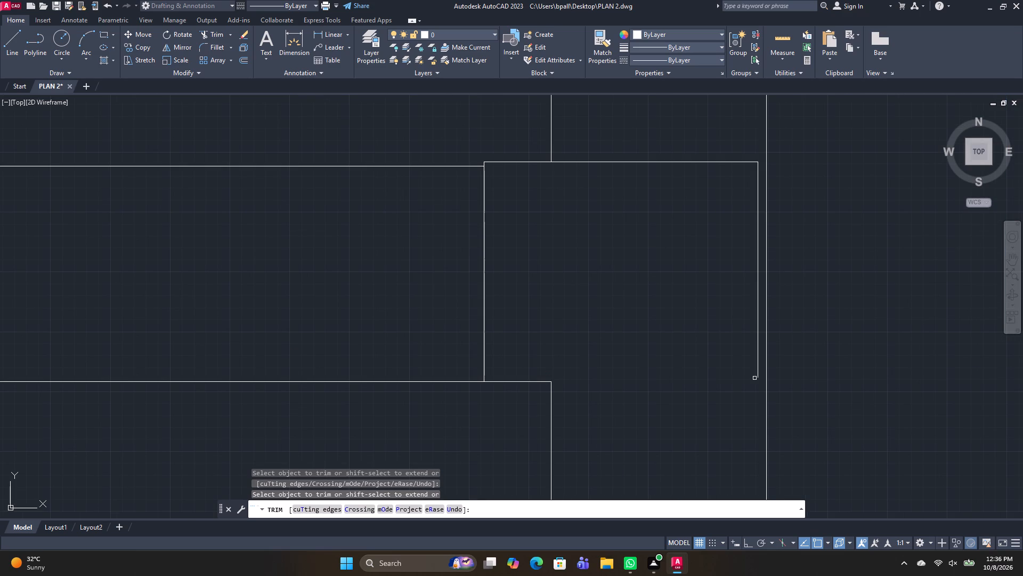
Draw a horizontal line from the bottom end of the column's left edge, perpendicular to the wall's outer line.
{"action": "key", "text": "space"}
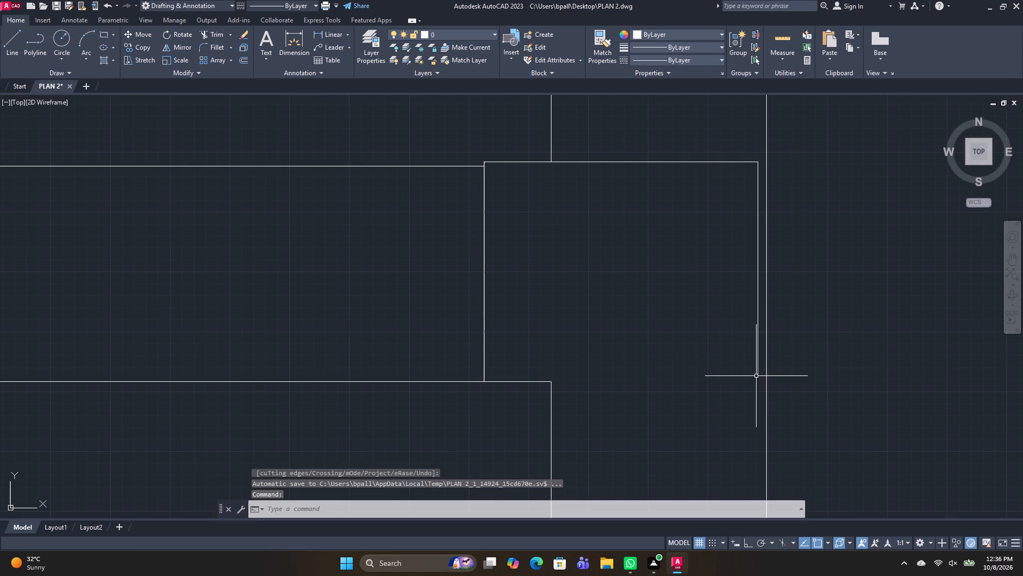
{"action": "key", "text": "space"}
{"action": "key", "text": "Escape"}
{"action": "type", "text": "L"}
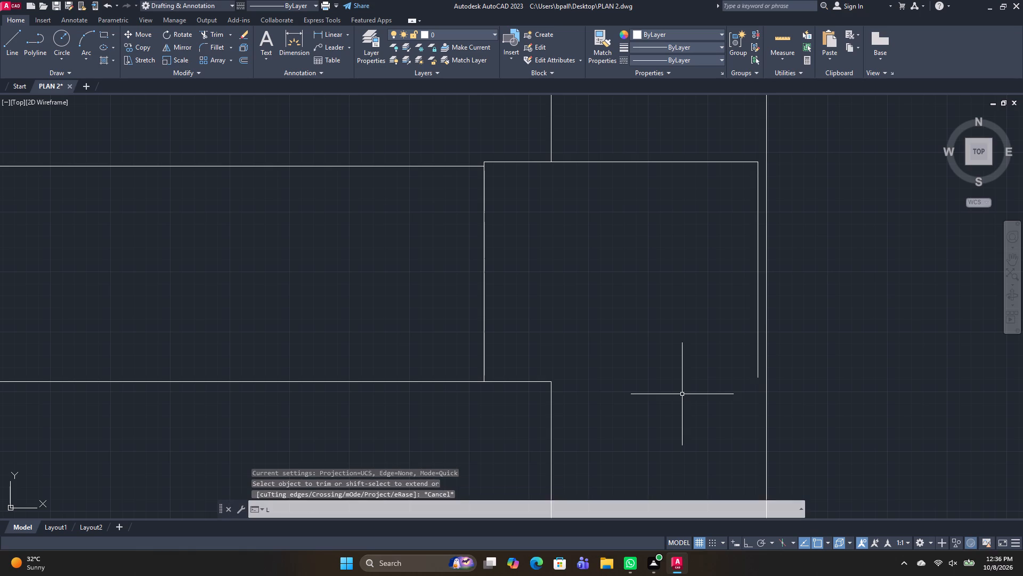
{"action": "key", "text": "space"}
{"action": "left_click_drag", "start_coordinate": [484, 381], "coordinate": [514, 380]}
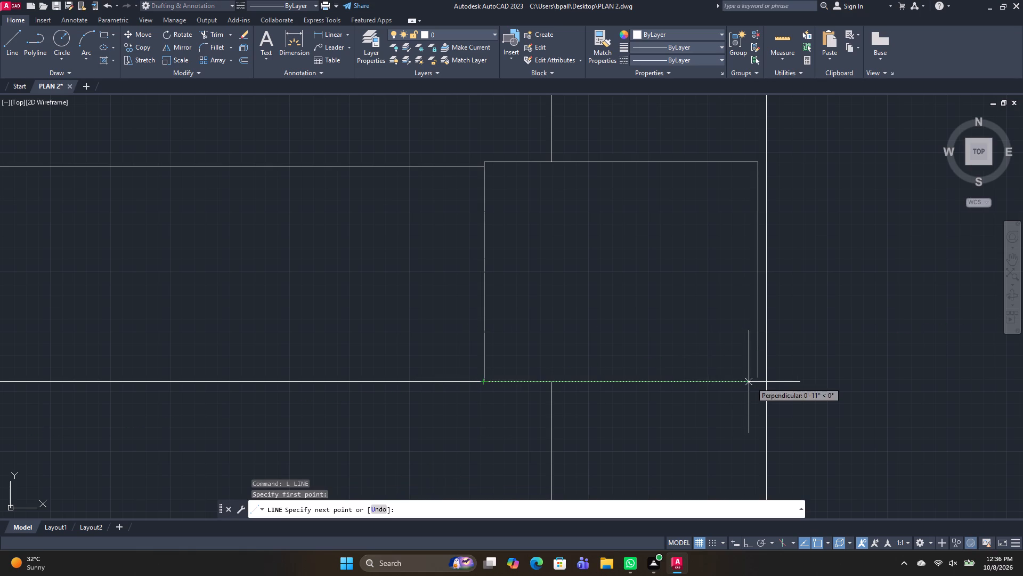
{"action": "left_click", "coordinate": [765, 380]}
{"action": "scroll", "coordinate": [765, 380], "scroll_direction": "up", "scroll_amount": 3}
{"action": "key", "text": "space"}
Extend the column's right edge down to the new bottom line and trim the piece of line beyond the column.
{"action": "type", "text": "TR"}
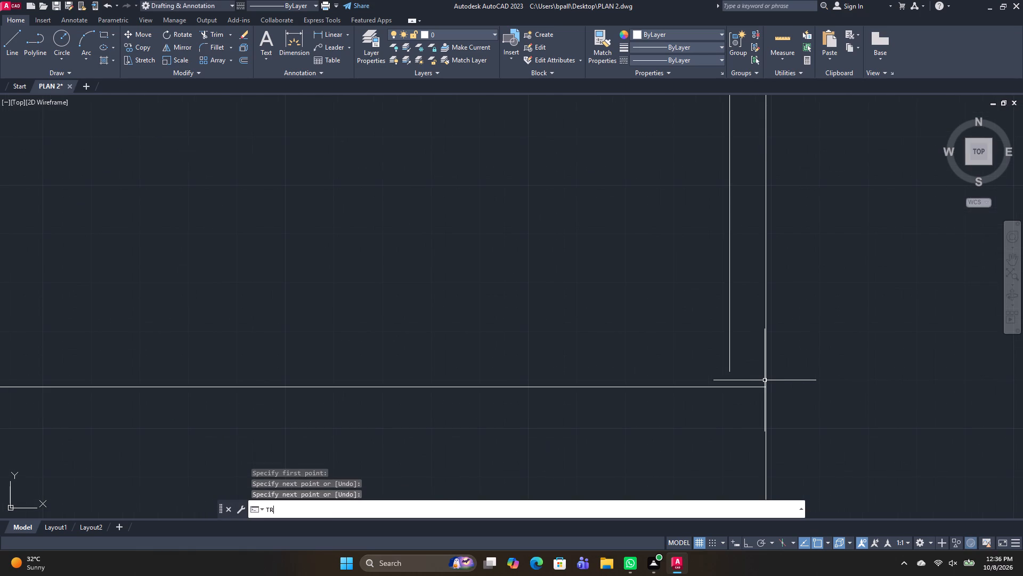
{"action": "key", "text": "space"}
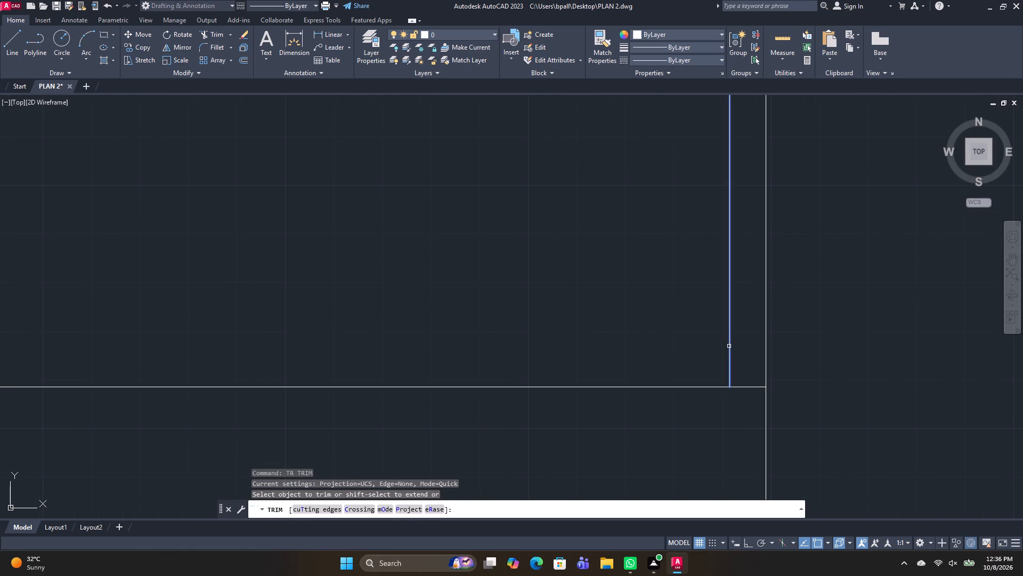
{"action": "left_click", "coordinate": [729, 346], "text": "shift"}
{"action": "left_click_drag", "start_coordinate": [750, 380], "coordinate": [749, 399]}
{"action": "scroll", "coordinate": [748, 401], "scroll_direction": "down", "scroll_amount": 3}
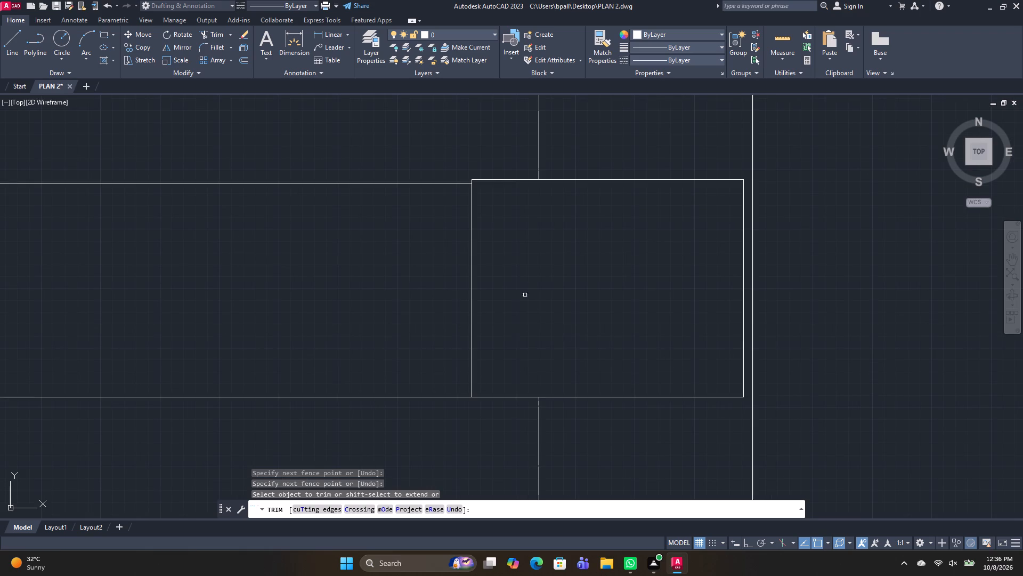
Trim the lower horizontal and vertical wall line ends inside the column at the lower-left room's bottom-left corner.
{"action": "middle_click_drag", "start_coordinate": [546, 331], "coordinate": [524, 240]}
{"action": "scroll", "coordinate": [524, 252], "scroll_direction": "down", "scroll_amount": 2}
{"action": "middle_click_drag", "start_coordinate": [592, 306], "coordinate": [644, 239]}
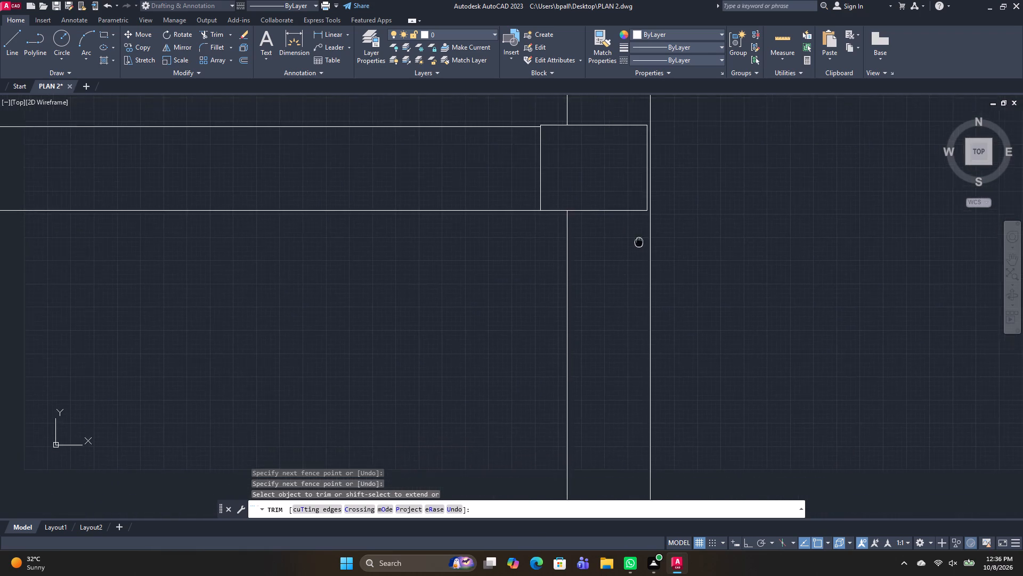
{"action": "middle_click_drag", "start_coordinate": [644, 239], "coordinate": [652, 229]}
{"action": "scroll", "coordinate": [634, 283], "scroll_direction": "down", "scroll_amount": 2}
{"action": "scroll", "coordinate": [647, 222], "scroll_direction": "up", "scroll_amount": 2}
{"action": "scroll", "coordinate": [646, 223], "scroll_direction": "down", "scroll_amount": 1}
{"action": "scroll", "coordinate": [640, 341], "scroll_direction": "down", "scroll_amount": 4}
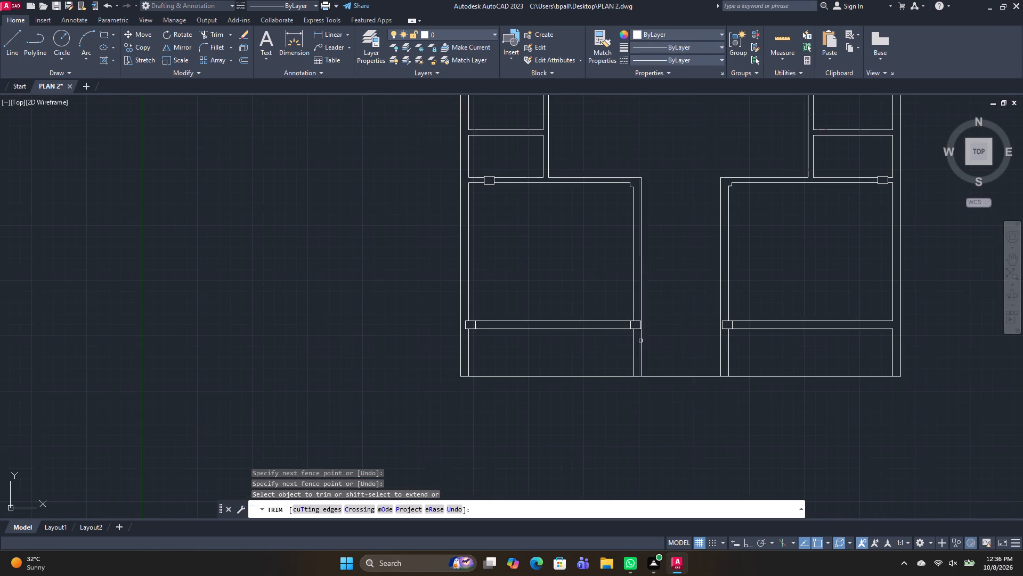
{"action": "scroll", "coordinate": [448, 325], "scroll_direction": "up", "scroll_amount": 3}
{"action": "scroll", "coordinate": [508, 338], "scroll_direction": "up", "scroll_amount": 3}
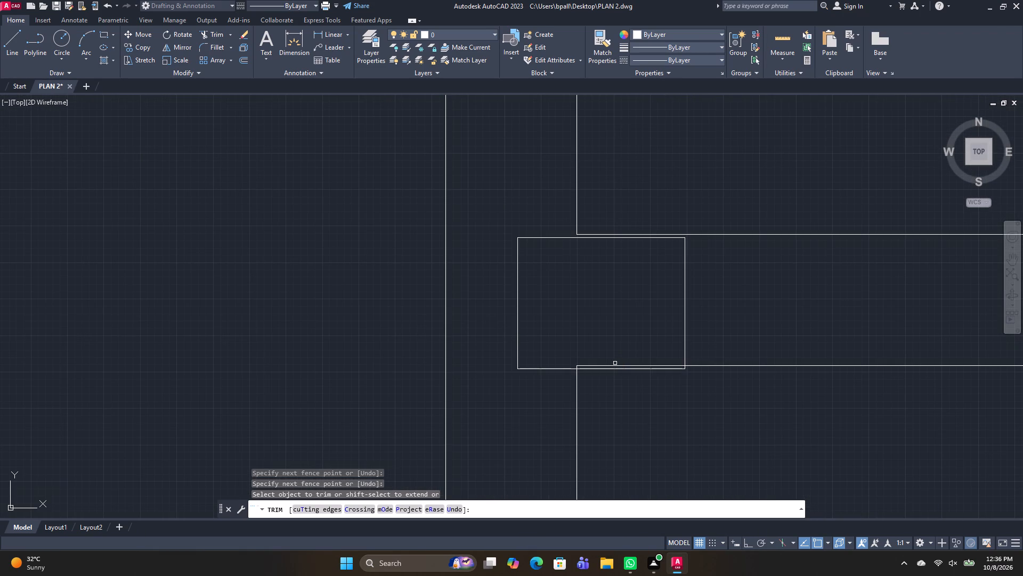
{"action": "left_click", "coordinate": [615, 364]}
{"action": "scroll", "coordinate": [615, 364], "scroll_direction": "up", "scroll_amount": 3}
{"action": "left_click", "coordinate": [611, 372]}
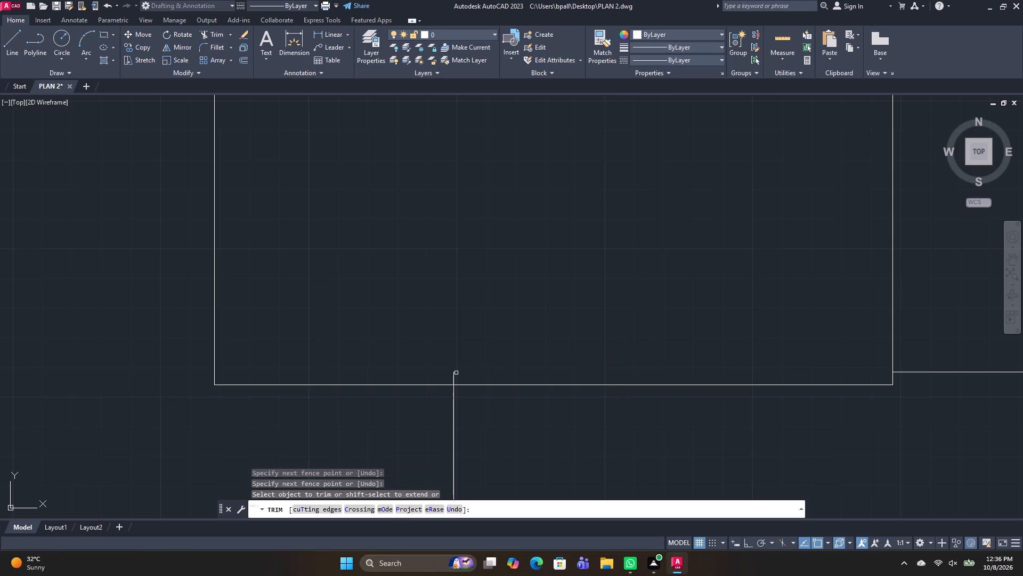
{"action": "left_click", "coordinate": [451, 376]}
{"action": "left_click_drag", "start_coordinate": [493, 373], "coordinate": [495, 367]}
{"action": "scroll", "coordinate": [507, 286], "scroll_direction": "down", "scroll_amount": 2}
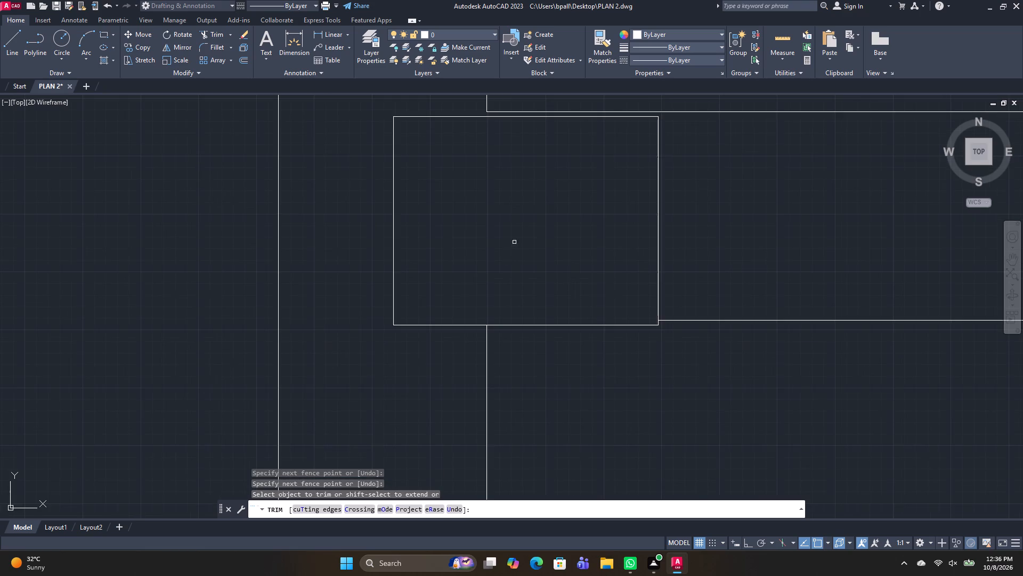
Replace this column's top edge with the extended wall line, extend both side edges up to it, and trim the excess beyond the column.
{"action": "middle_click_drag", "start_coordinate": [514, 243], "coordinate": [523, 383]}
{"action": "scroll", "coordinate": [507, 274], "scroll_direction": "up", "scroll_amount": 2}
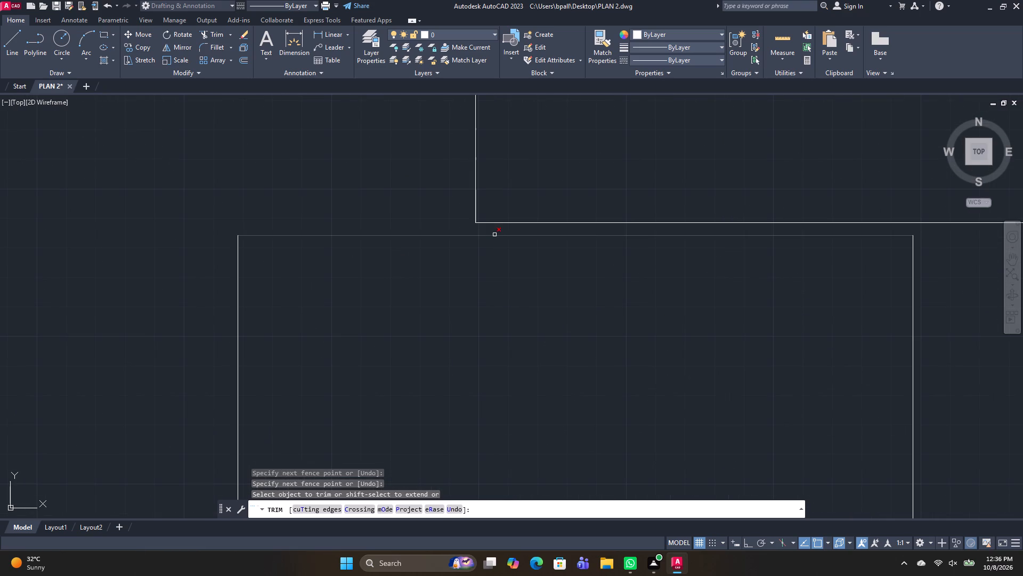
{"action": "left_click", "coordinate": [494, 235]}
{"action": "left_click", "coordinate": [914, 261], "text": "shift"}
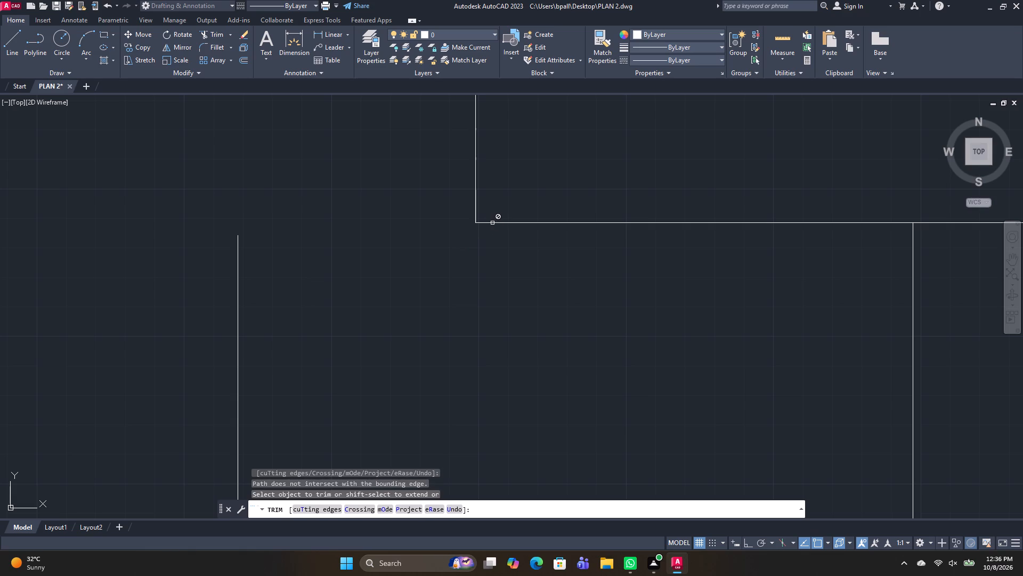
{"action": "scroll", "coordinate": [490, 242], "scroll_direction": "down", "scroll_amount": 3}
{"action": "left_click", "coordinate": [490, 238], "text": "shift"}
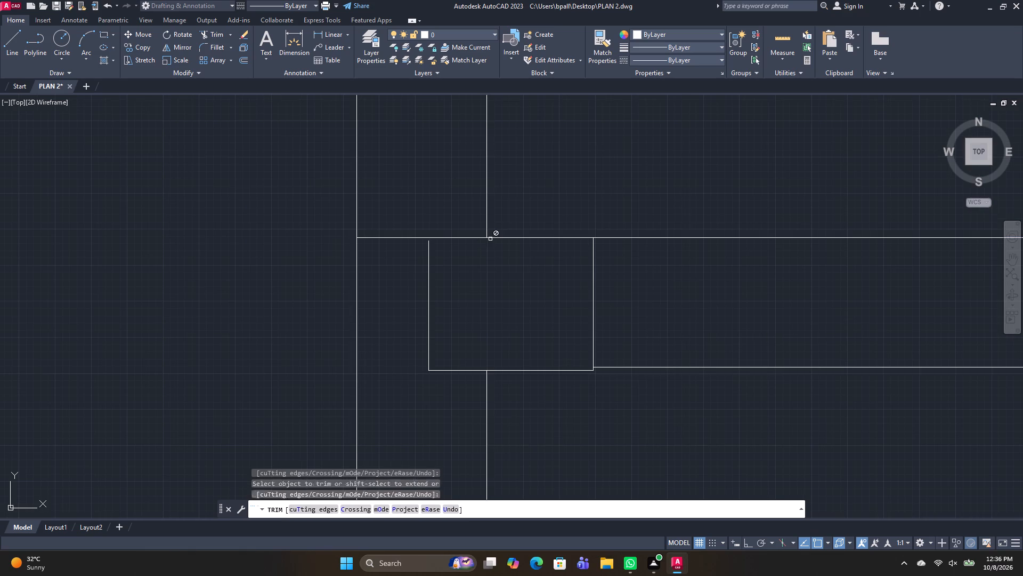
{"action": "left_click", "coordinate": [427, 248], "text": "shift"}
{"action": "left_click_drag", "start_coordinate": [394, 225], "coordinate": [393, 281]}
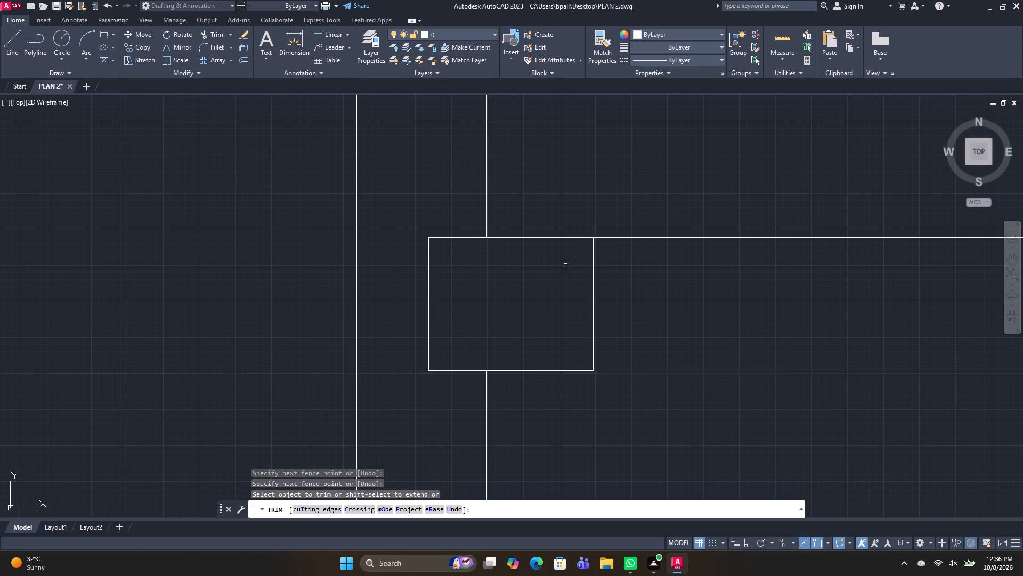
Trim the two horizontal wall lines crossing inside the rightmost column on the wall below the top row of rooms.
{"action": "scroll", "coordinate": [572, 298], "scroll_direction": "down", "scroll_amount": 3}
{"action": "middle_click_drag", "start_coordinate": [657, 397], "coordinate": [488, 269]}
{"action": "scroll", "coordinate": [488, 267], "scroll_direction": "down", "scroll_amount": 3}
{"action": "scroll", "coordinate": [733, 274], "scroll_direction": "up", "scroll_amount": 2}
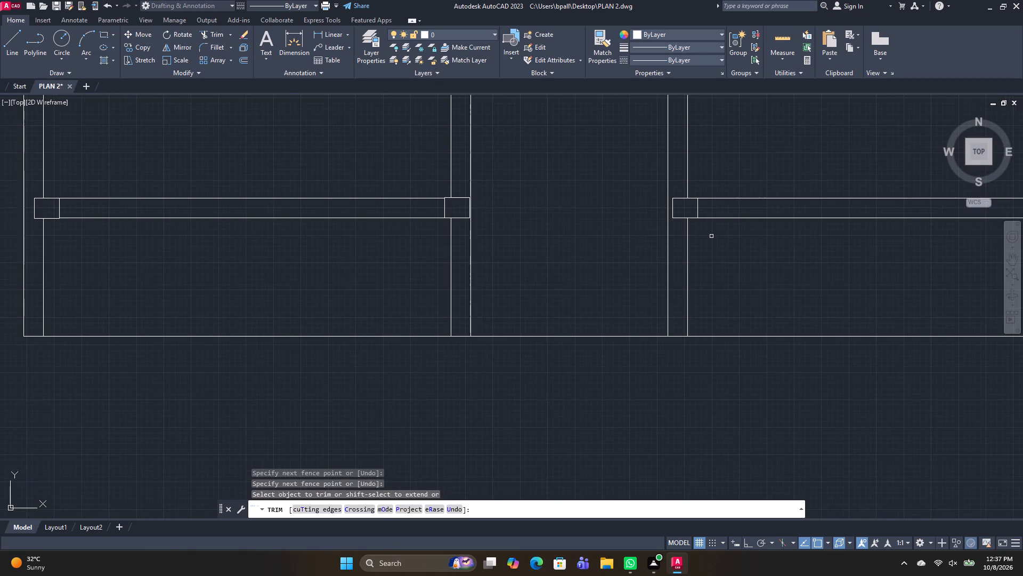
{"action": "middle_click_drag", "start_coordinate": [708, 314], "coordinate": [496, 441]}
{"action": "scroll", "coordinate": [626, 403], "scroll_direction": "down", "scroll_amount": 3}
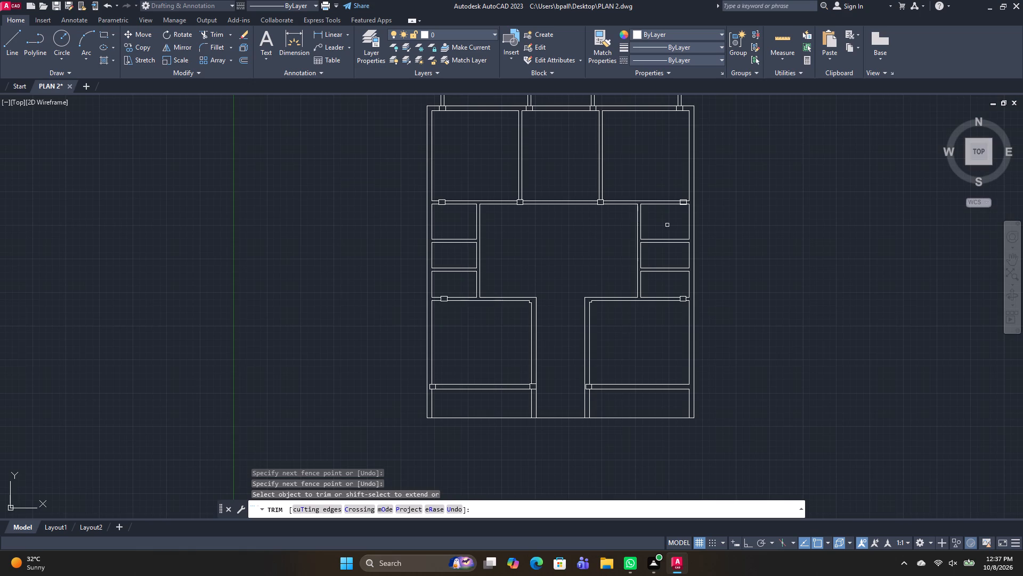
{"action": "scroll", "coordinate": [670, 215], "scroll_direction": "up", "scroll_amount": 2}
{"action": "scroll", "coordinate": [704, 174], "scroll_direction": "up", "scroll_amount": 3}
{"action": "left_click", "coordinate": [686, 212]}
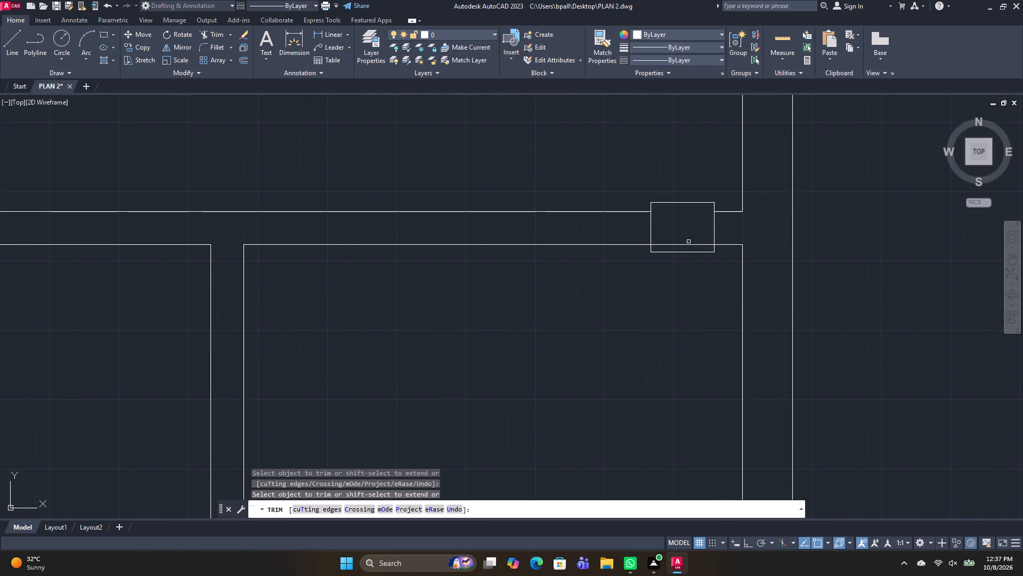
{"action": "left_click", "coordinate": [689, 246]}
{"action": "scroll", "coordinate": [684, 236], "scroll_direction": "down", "scroll_amount": 4}
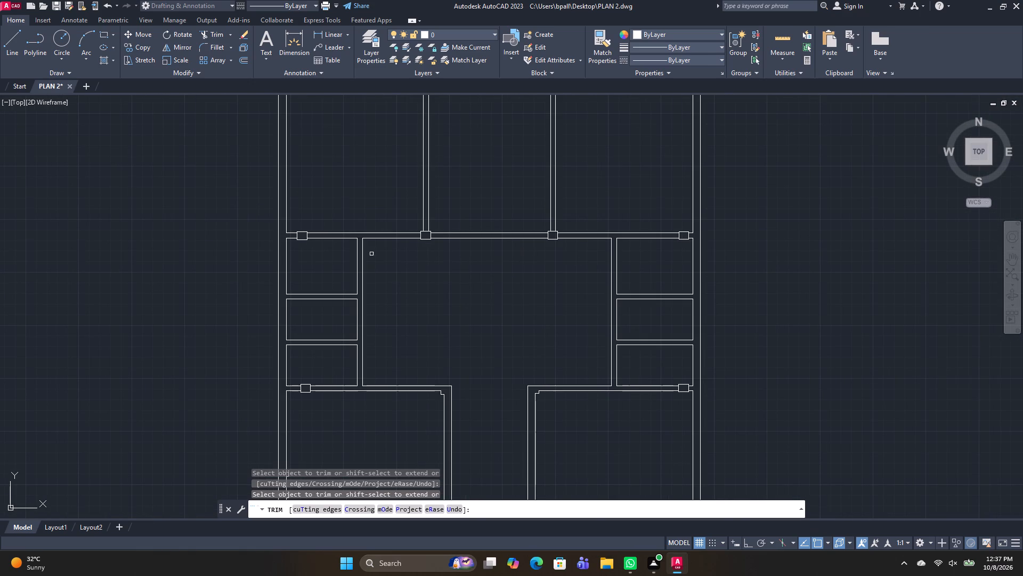
{"action": "middle_click_drag", "start_coordinate": [507, 284], "coordinate": [516, 415]}
{"action": "key", "text": "space"}
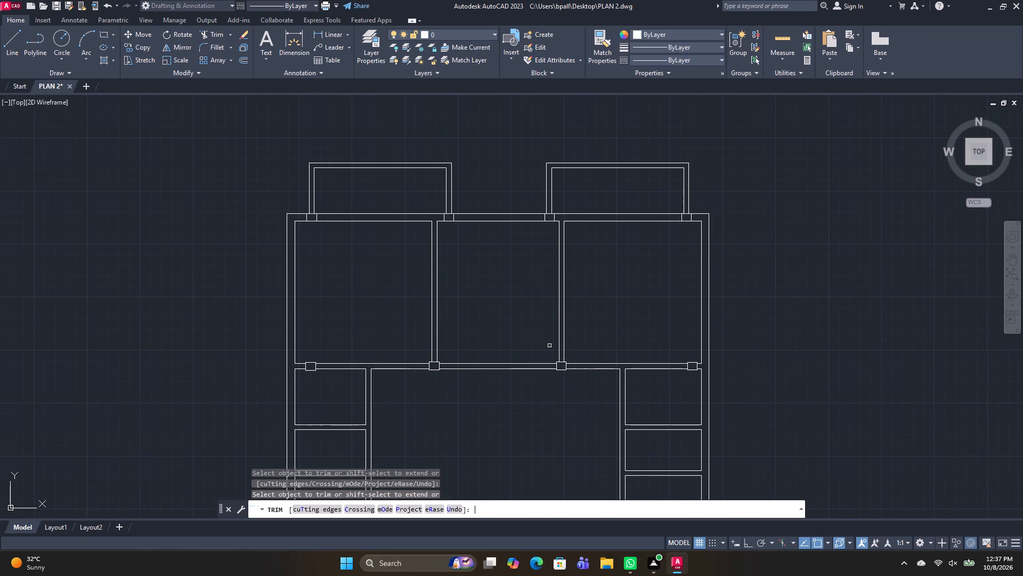
Save the PLAN 2 drawing.
{"action": "key", "text": "ctrl+s"}
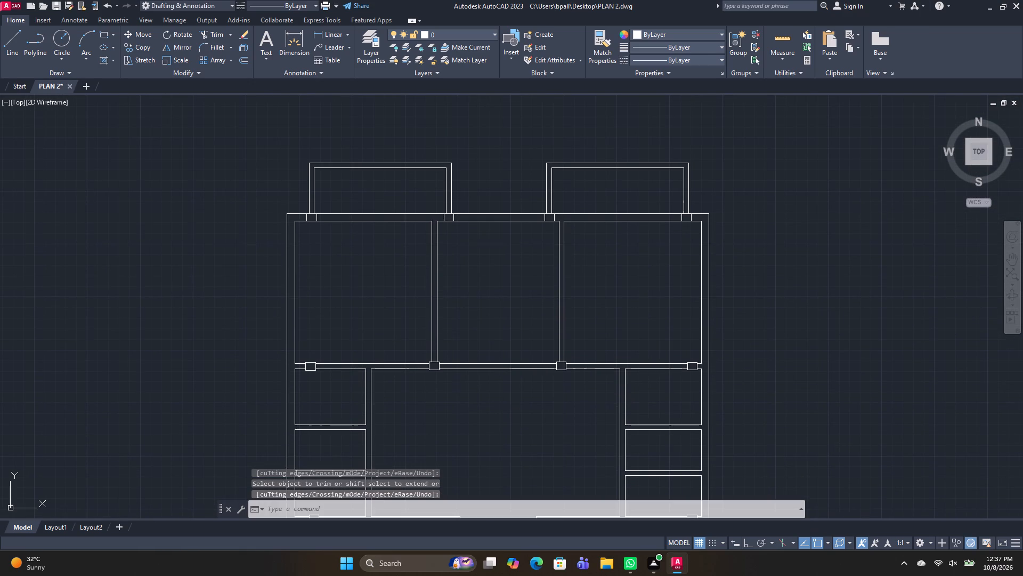
Add the single-line text label M.BED ROOM in the top-left room, with 1' text height and 0 rotation.
{"action": "middle_click_drag", "start_coordinate": [515, 449], "coordinate": [522, 388]}
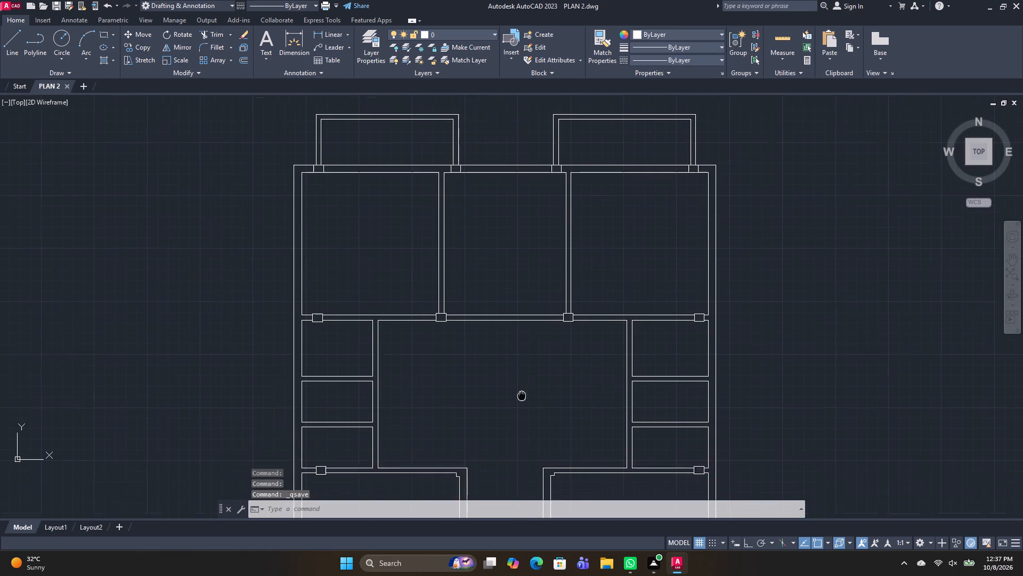
{"action": "middle_click_drag", "start_coordinate": [522, 388], "coordinate": [532, 366]}
{"action": "scroll", "coordinate": [536, 366], "scroll_direction": "down", "scroll_amount": 1}
{"action": "middle_click_drag", "start_coordinate": [547, 399], "coordinate": [586, 318]}
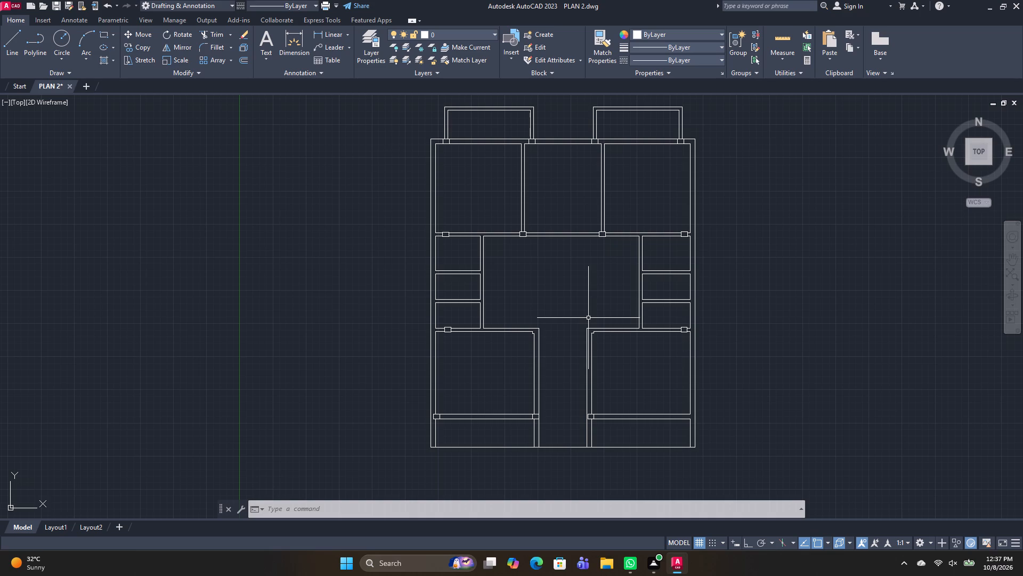
{"action": "left_click", "coordinate": [265, 57]}
{"action": "left_click", "coordinate": [289, 101]}
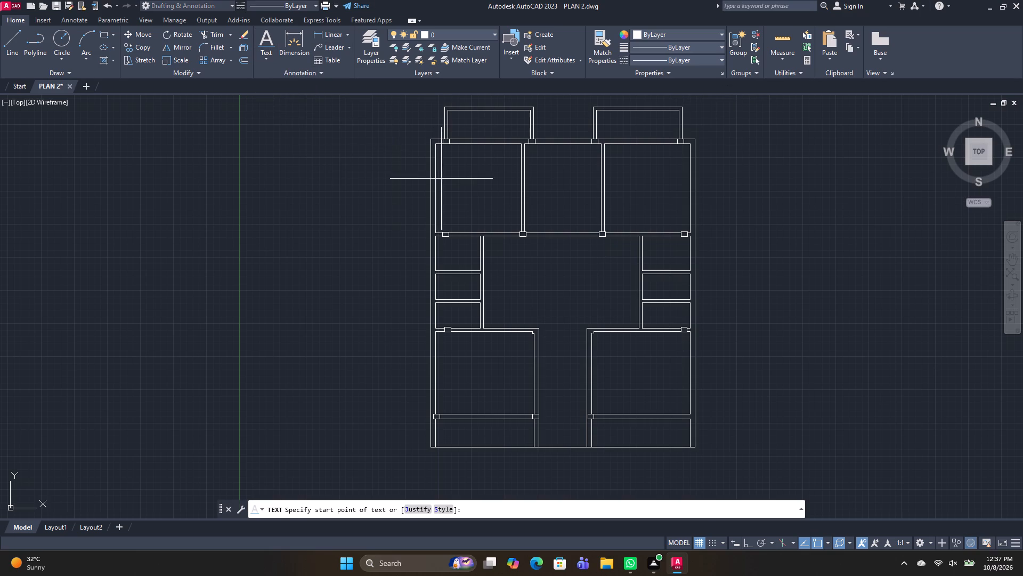
{"action": "scroll", "coordinate": [484, 169], "scroll_direction": "up", "scroll_amount": 2}
{"action": "left_click_drag", "start_coordinate": [386, 165], "coordinate": [385, 171]}
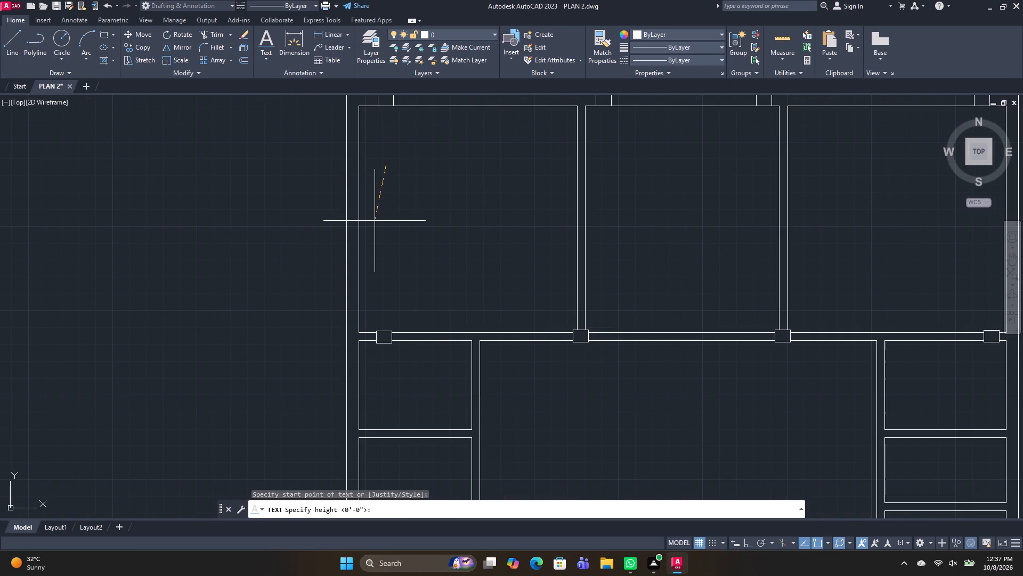
{"action": "type", "text": "1'"}
{"action": "key", "text": "Return"}
{"action": "key", "text": "Return"}
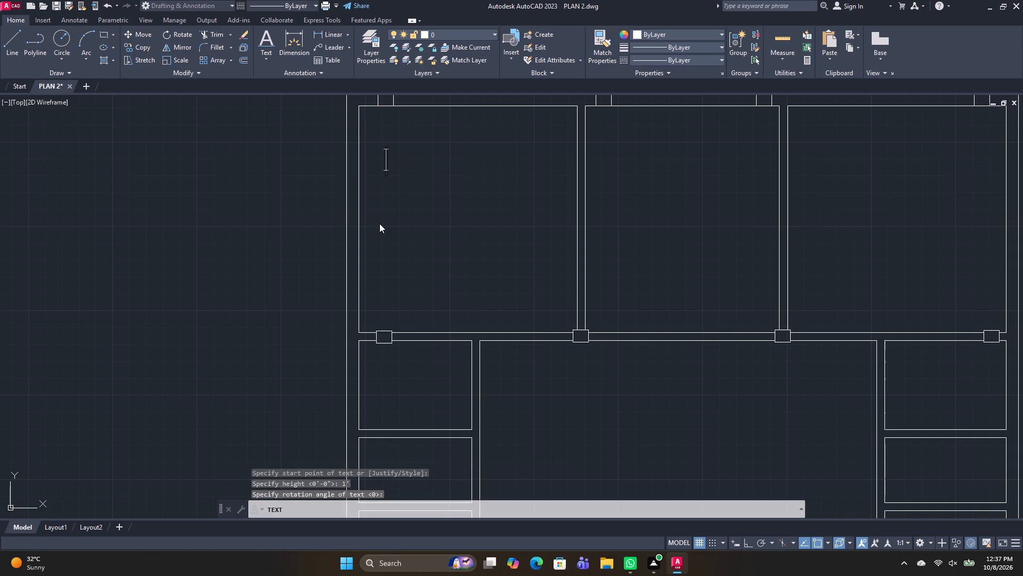
{"action": "type", "text": "M.BED"}
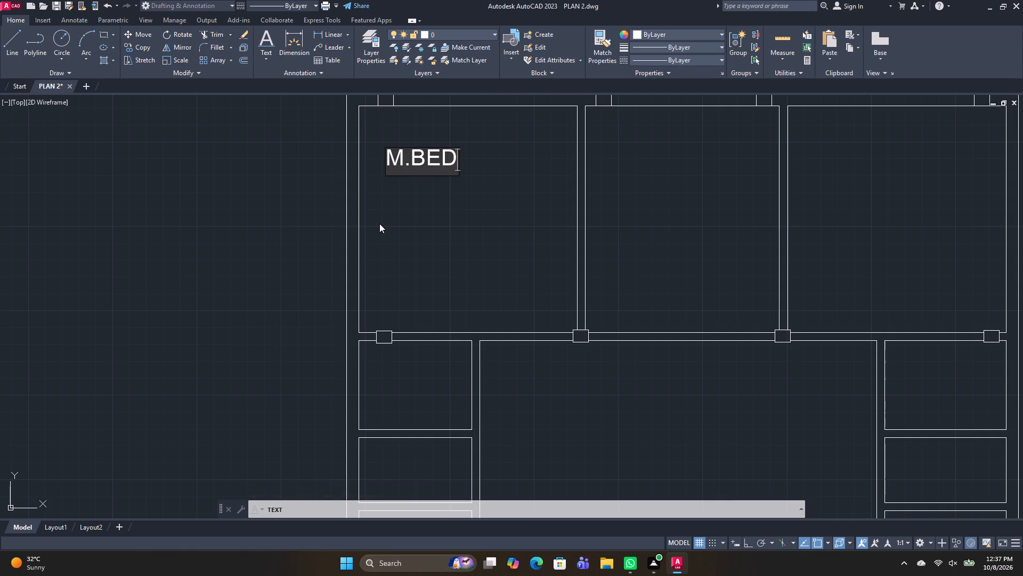
{"action": "key", "text": "space"}
{"action": "type", "text": "ROOM"}
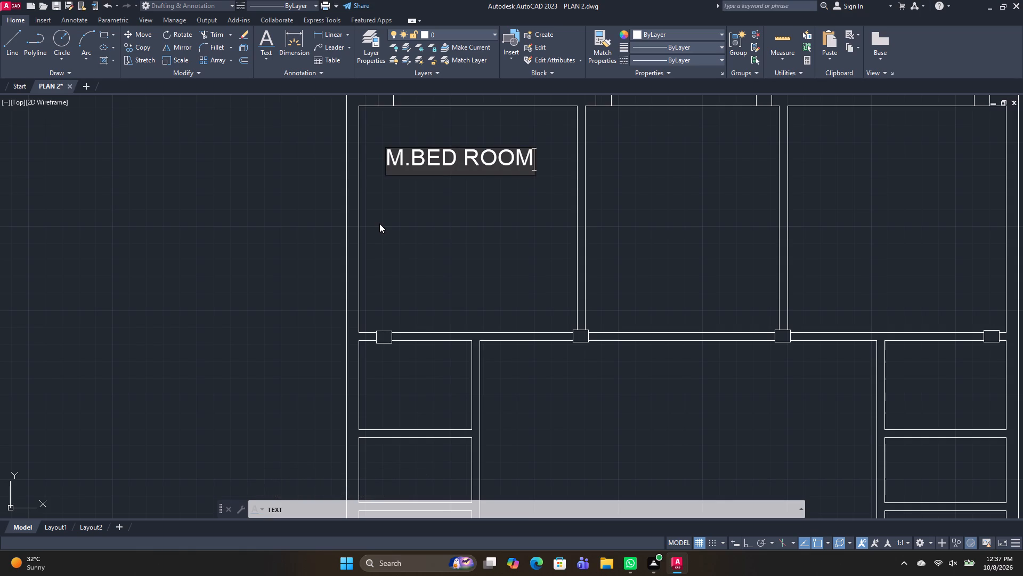
{"action": "key", "text": "Return"}
{"action": "key", "text": "Return"}
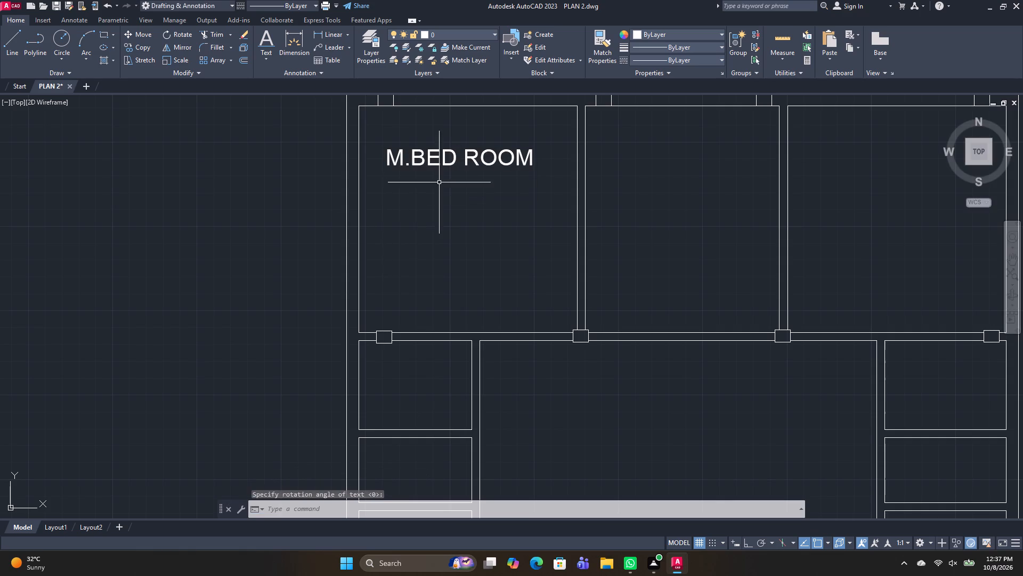
Add the label VARENDAH inside the left top projection, with 1'-0" text height and 0 rotation.
{"action": "middle_click_drag", "start_coordinate": [441, 157], "coordinate": [432, 201]}
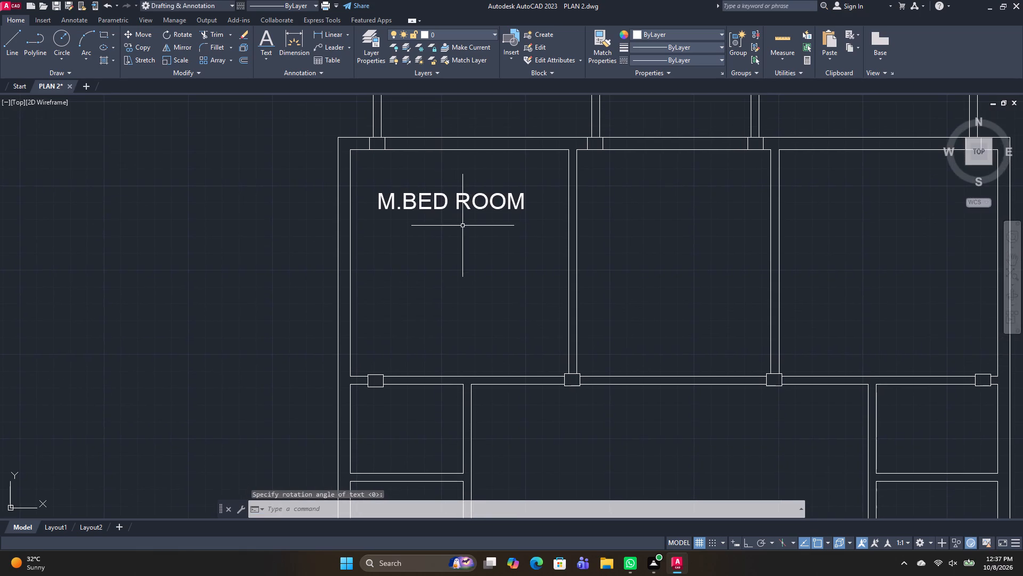
{"action": "middle_click_drag", "start_coordinate": [462, 226], "coordinate": [445, 327]}
{"action": "key", "text": "space"}
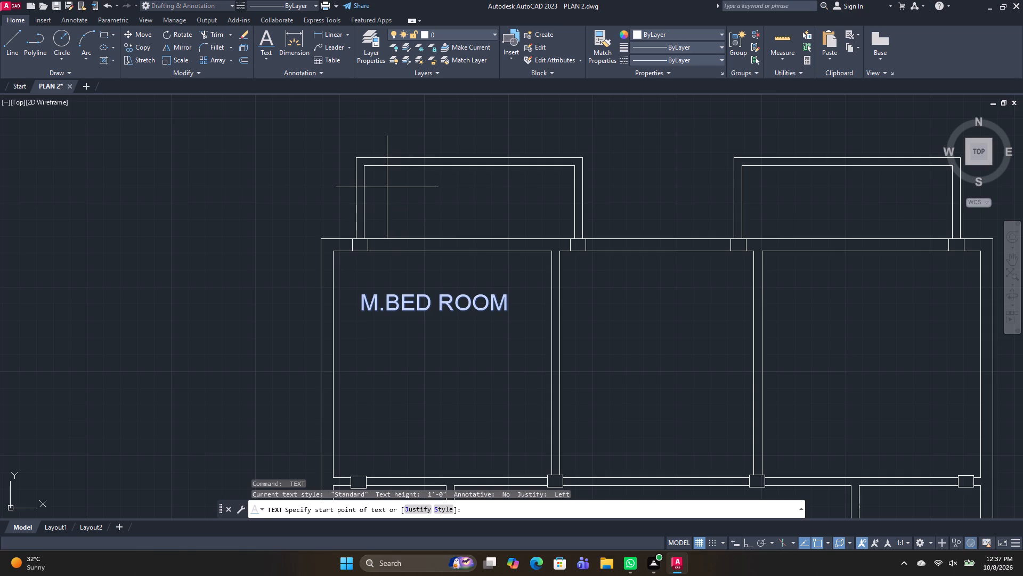
{"action": "left_click", "coordinate": [386, 188]}
{"action": "key", "text": "space"}
{"action": "key", "text": "space"}
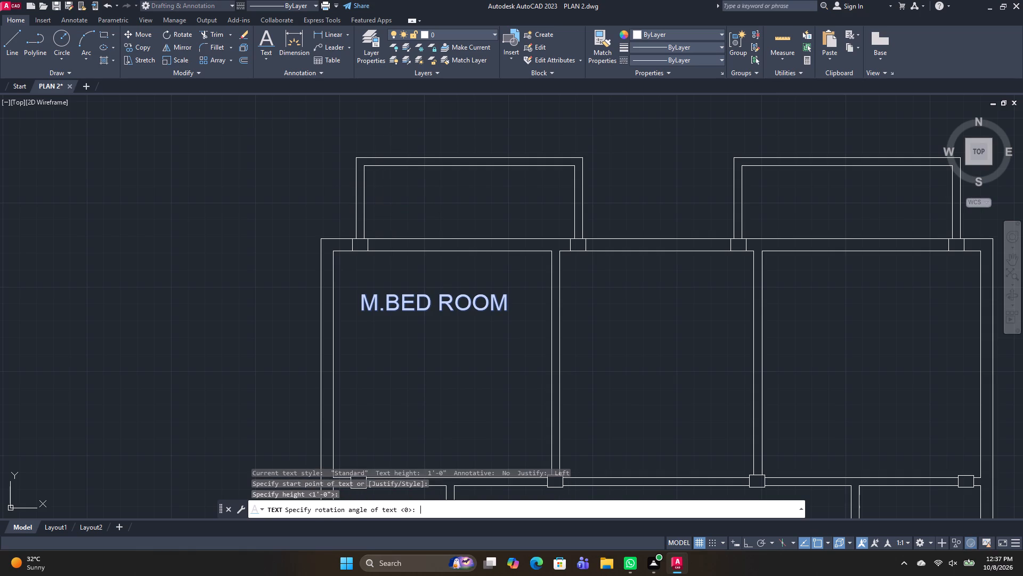
{"action": "key", "text": "v"}
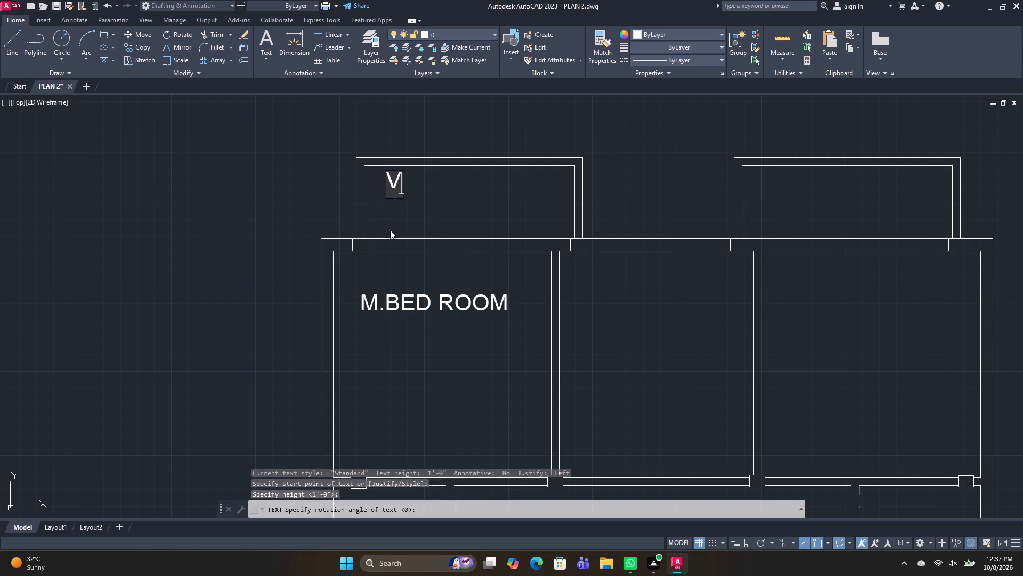
{"action": "type", "text": "ARENDAH"}
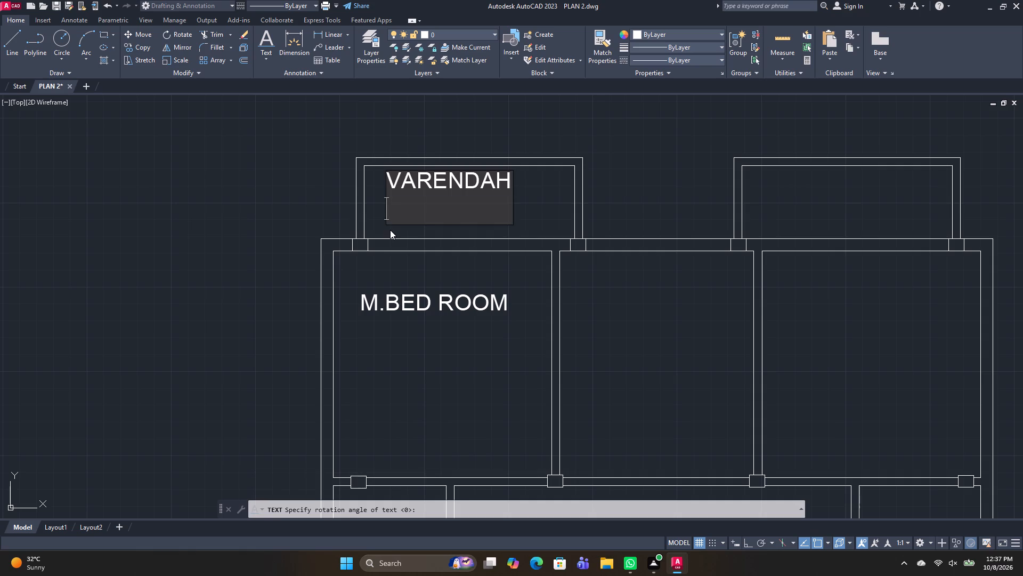
{"action": "key", "text": "Return"}
{"action": "key", "text": "Return"}
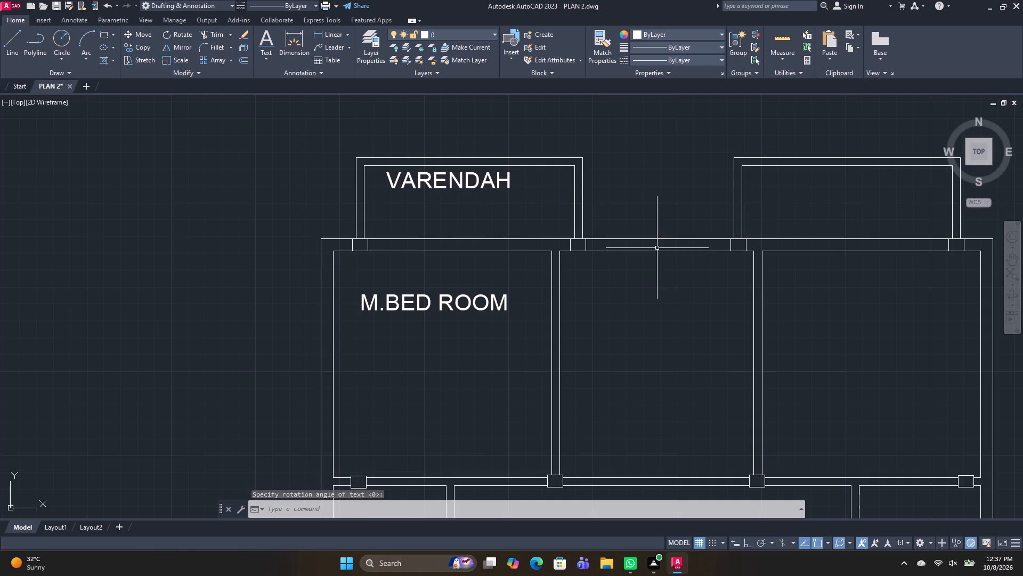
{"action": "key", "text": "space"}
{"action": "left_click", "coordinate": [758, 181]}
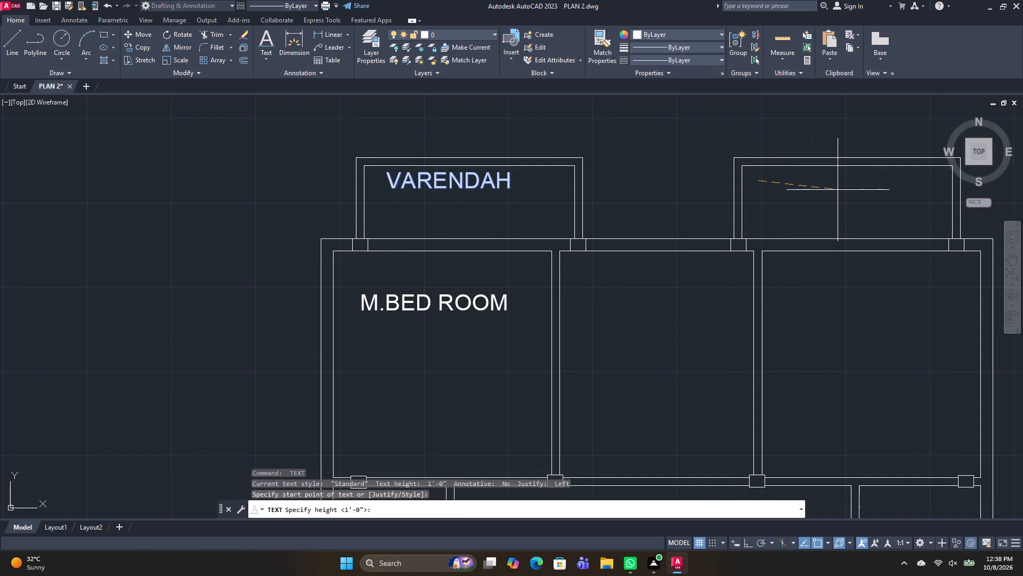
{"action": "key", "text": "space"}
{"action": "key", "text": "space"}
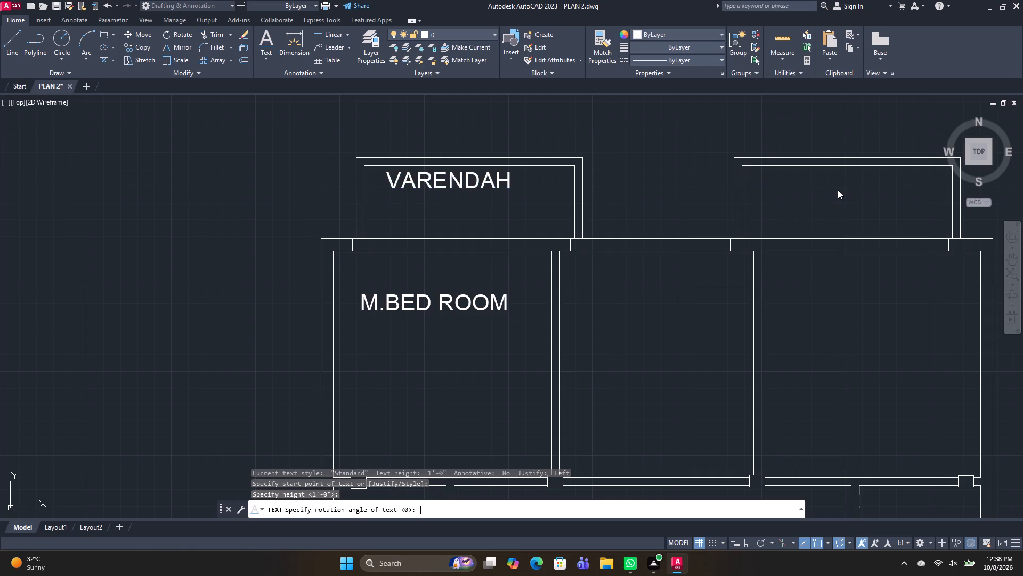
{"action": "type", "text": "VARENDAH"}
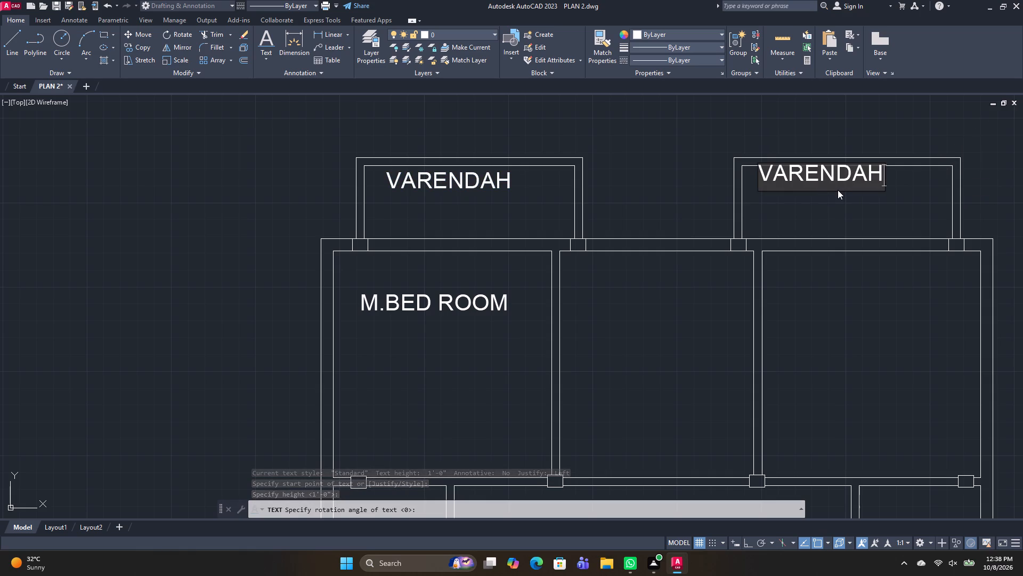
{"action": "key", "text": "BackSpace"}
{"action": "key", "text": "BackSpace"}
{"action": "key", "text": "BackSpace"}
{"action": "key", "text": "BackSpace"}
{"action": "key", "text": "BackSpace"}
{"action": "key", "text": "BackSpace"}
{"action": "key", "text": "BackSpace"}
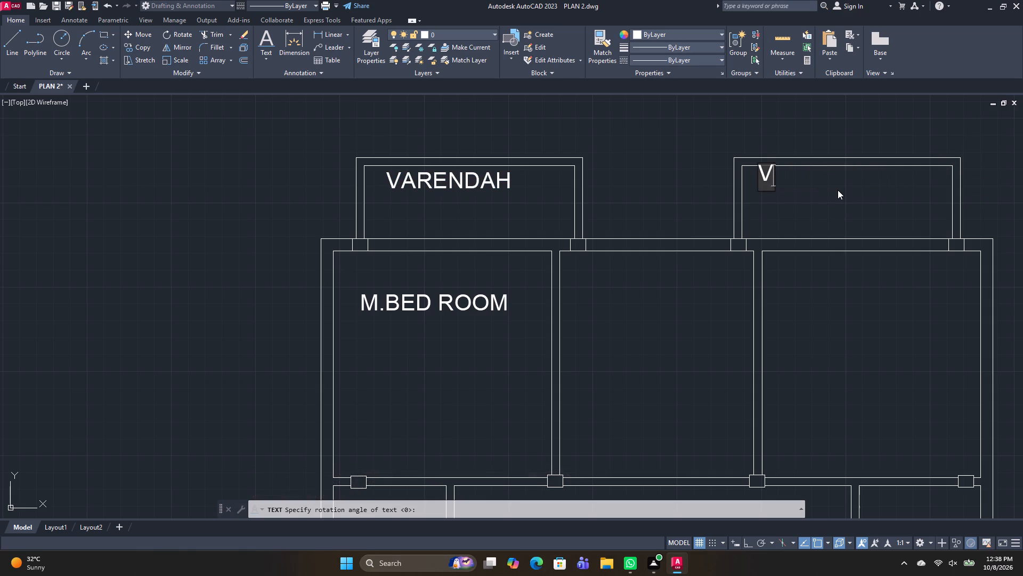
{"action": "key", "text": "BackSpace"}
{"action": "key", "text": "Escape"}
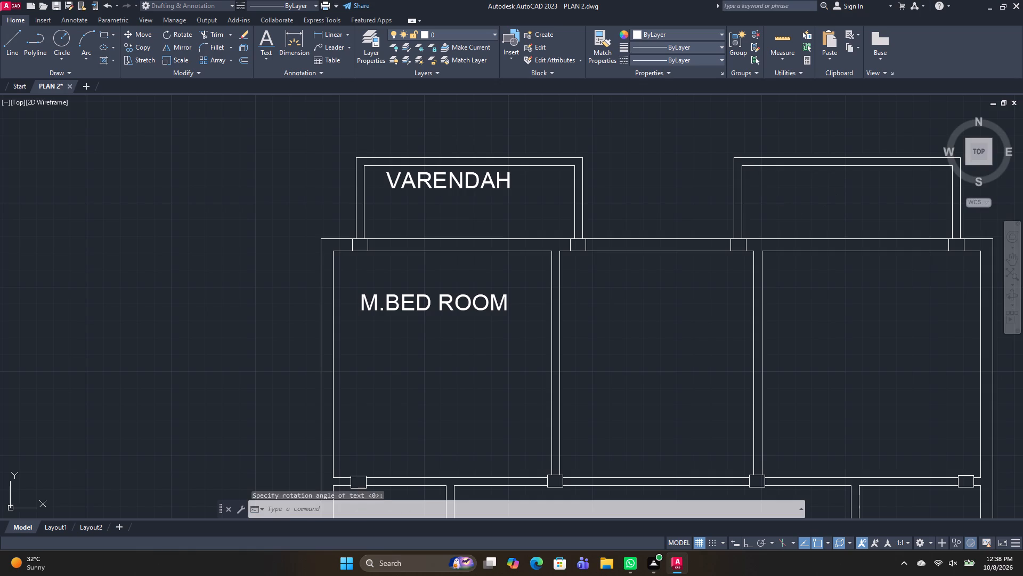
Add the label VARENDAH inside the right top projection, level with the left one, with 1'-0" text height and 0 rotation.
{"action": "key", "text": "space"}
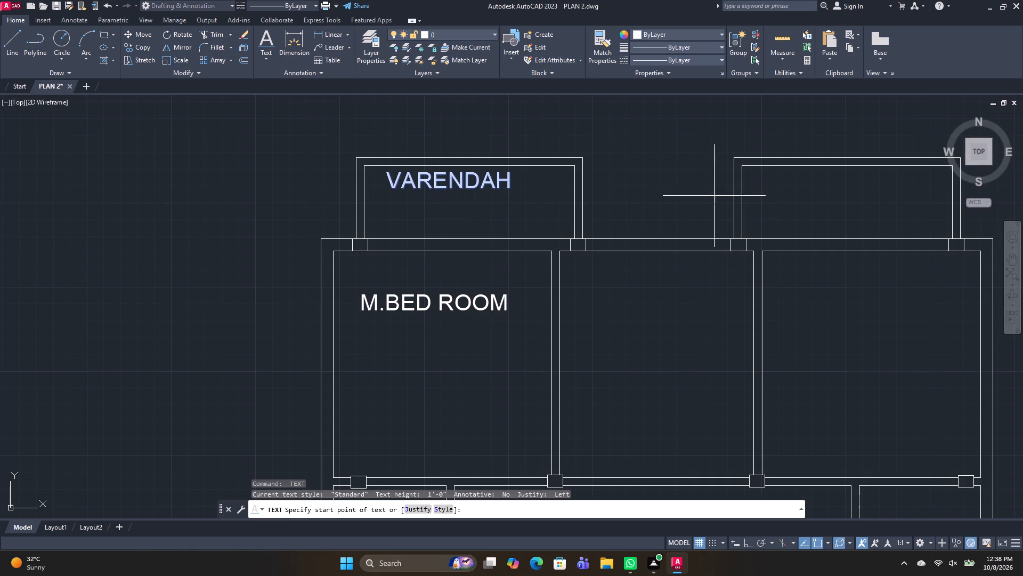
{"action": "left_click", "coordinate": [760, 188]}
{"action": "key", "text": "space"}
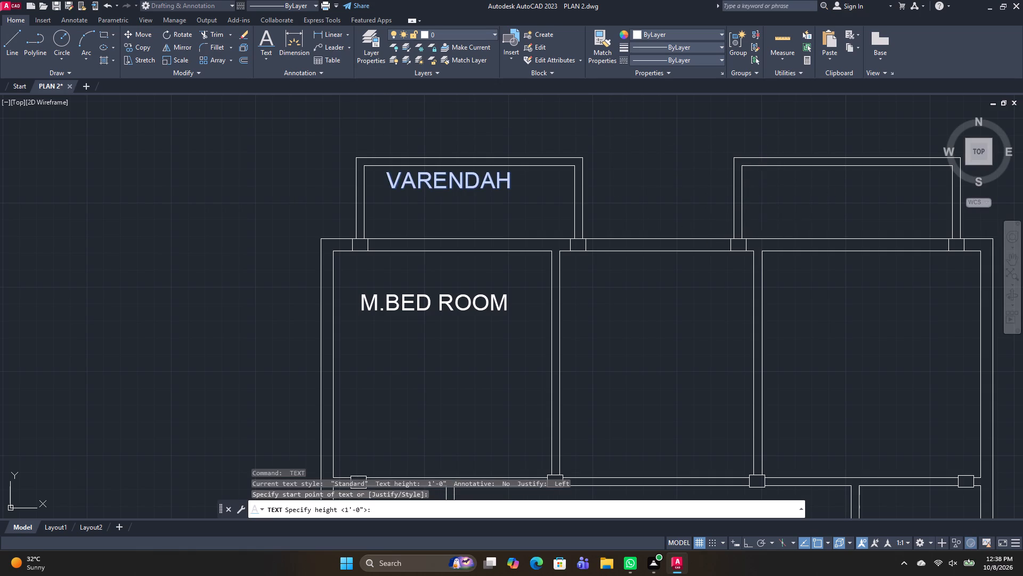
{"action": "key", "text": "space"}
{"action": "type", "text": "VARENDAH"}
{"action": "key", "text": "Return"}
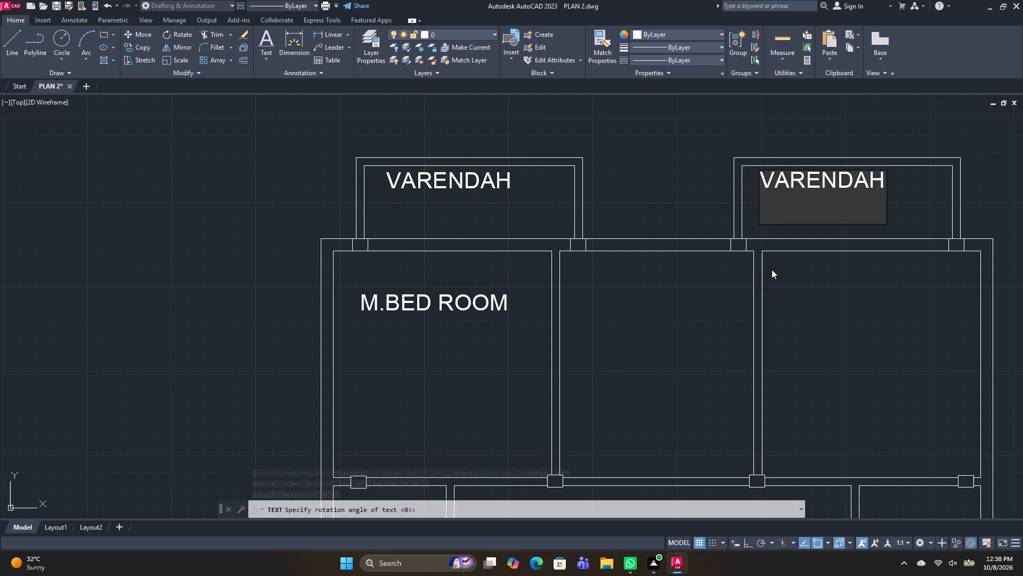
{"action": "key", "text": "Return"}
Add the single-line label BED ROOM in the top-middle room, with 1'-0" text height and 0 rotation.
{"action": "middle_click_drag", "start_coordinate": [719, 343], "coordinate": [710, 288]}
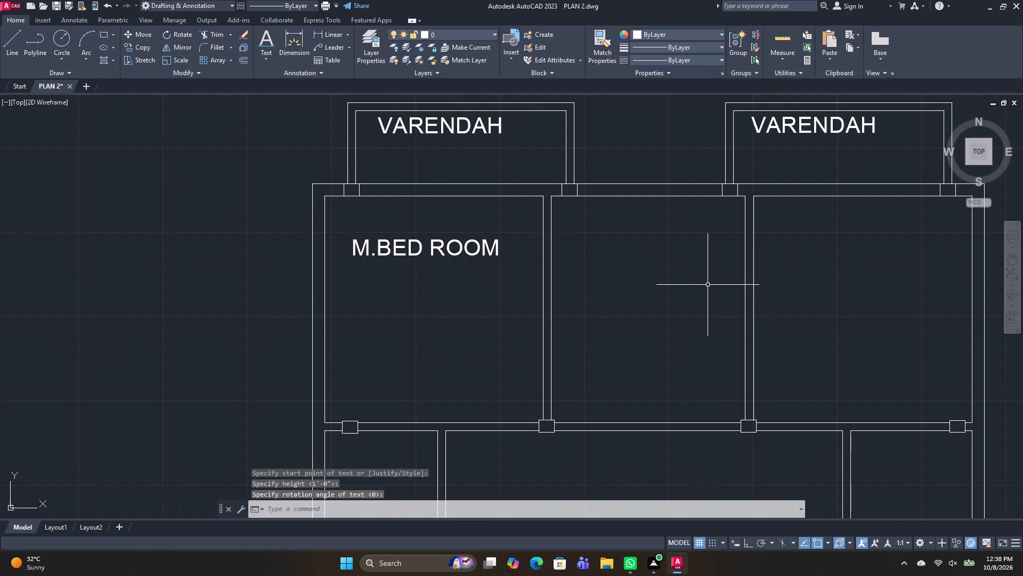
{"action": "middle_click_drag", "start_coordinate": [540, 286], "coordinate": [616, 230]}
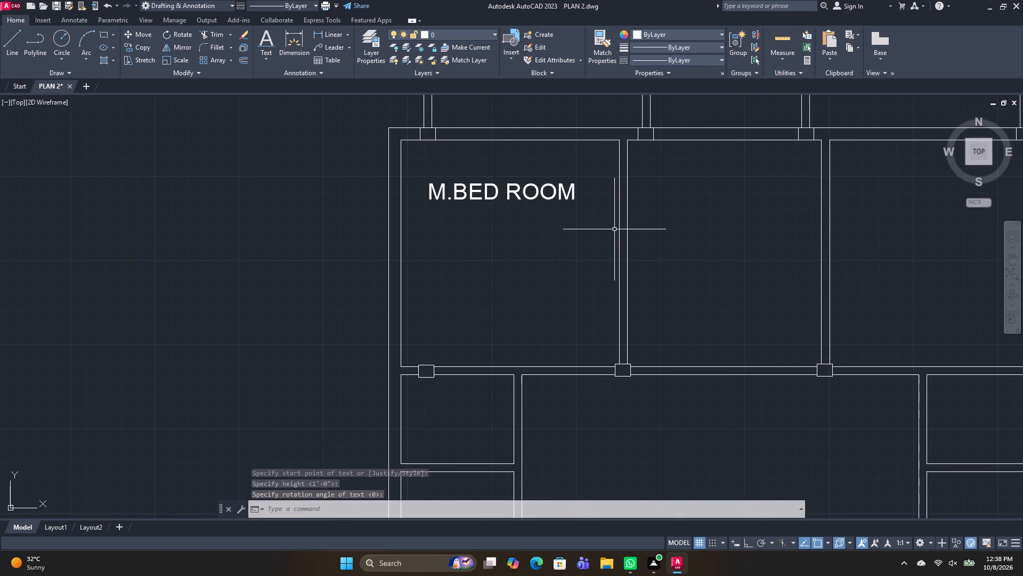
{"action": "key", "text": "space"}
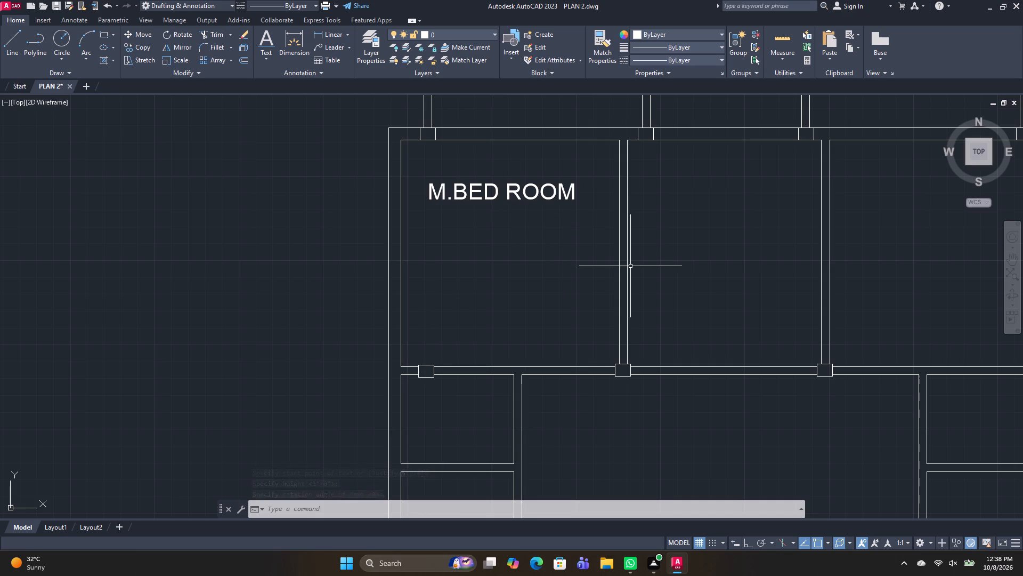
{"action": "left_click", "coordinate": [653, 179]}
{"action": "key", "text": "space"}
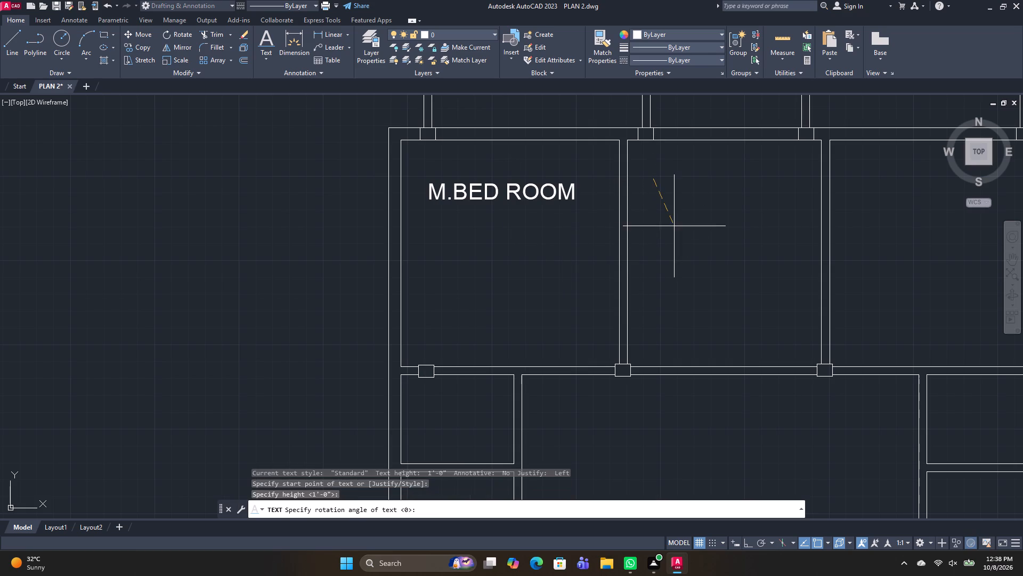
{"action": "key", "text": "space"}
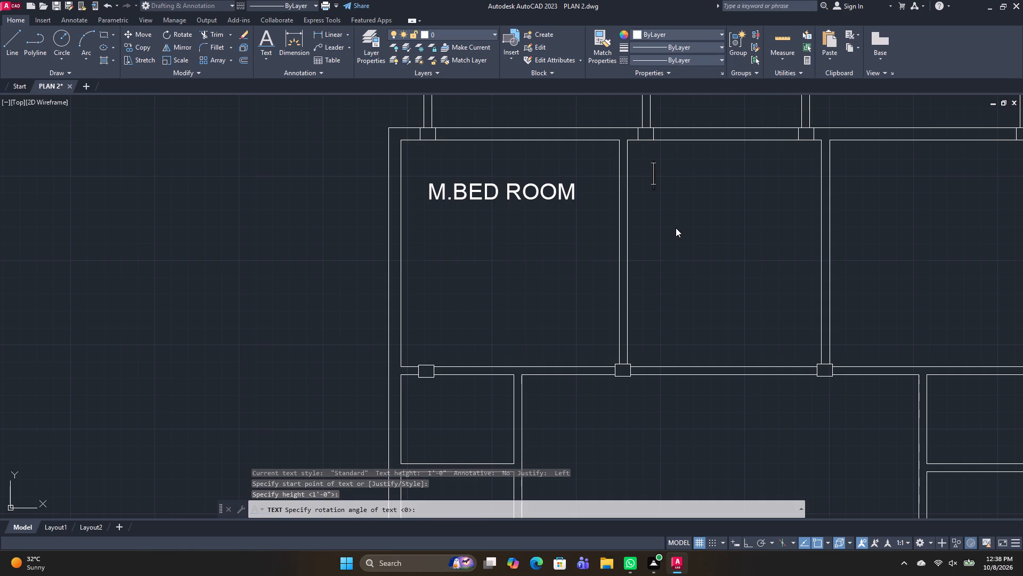
{"action": "type", "text": "BED"}
{"action": "key", "text": "space"}
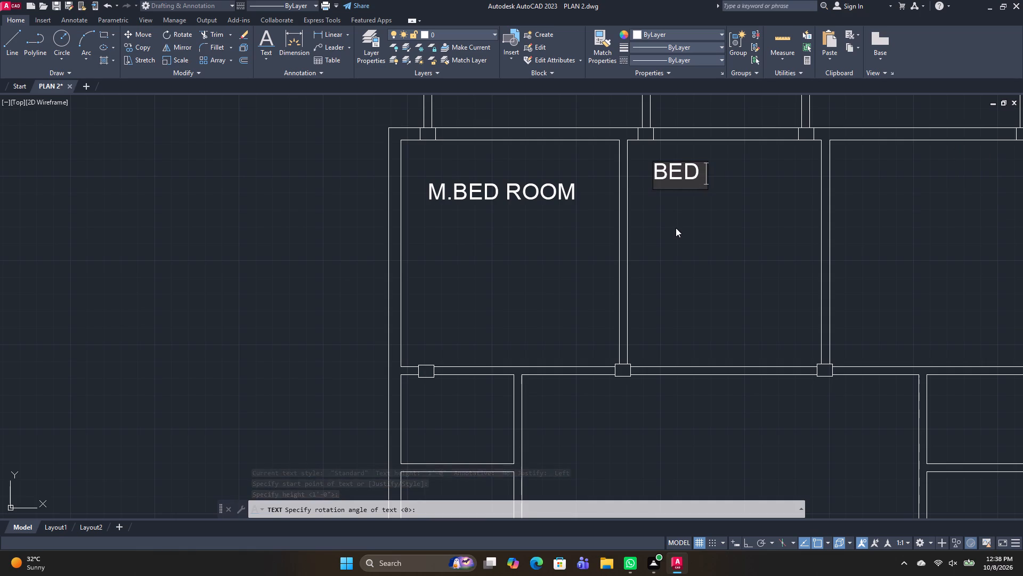
{"action": "type", "text": "ROM"}
{"action": "key", "text": "BackSpace"}
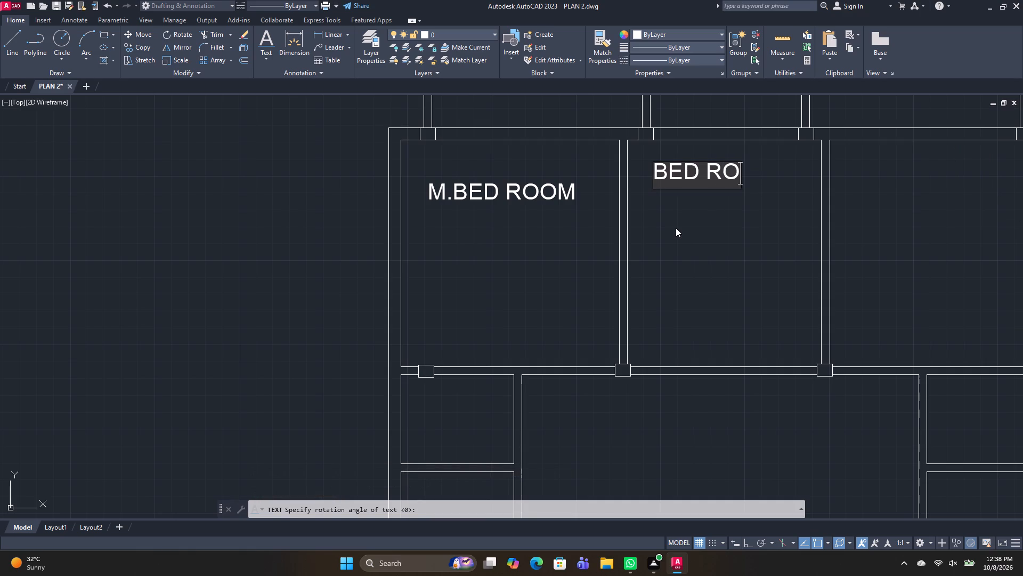
{"action": "type", "text": "OM"}
{"action": "key", "text": "Return"}
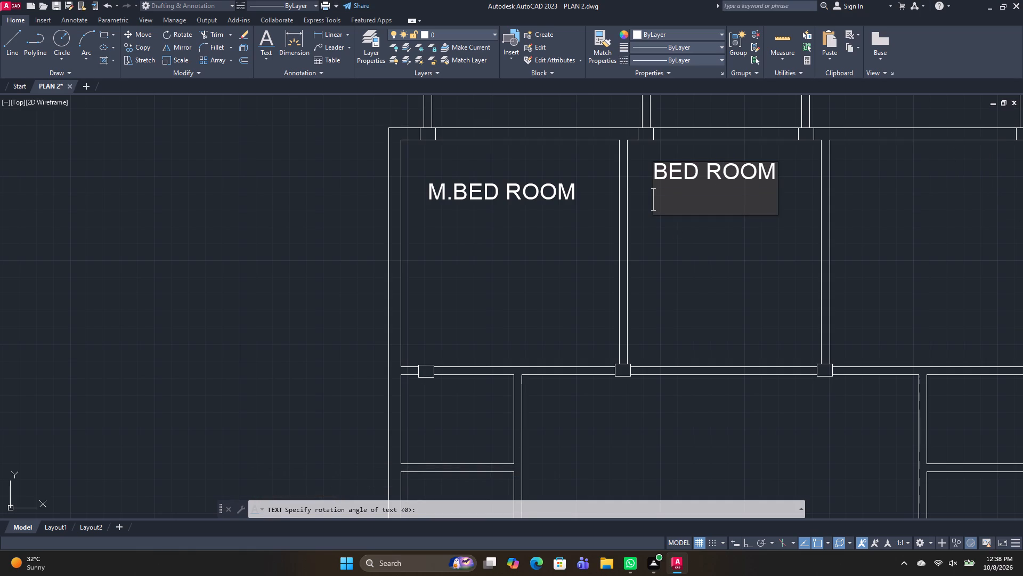
{"action": "key", "text": "Return"}
Add the single-line label BED ROOM in the top-right room, with 1'-0" text height and 0 rotation.
{"action": "middle_click_drag", "start_coordinate": [746, 217], "coordinate": [575, 244]}
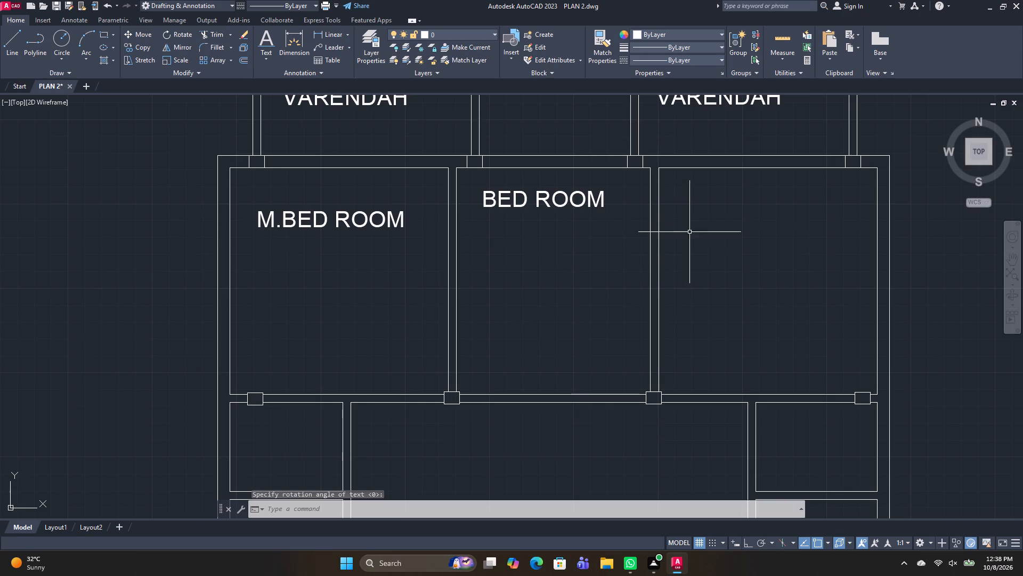
{"action": "key", "text": "space"}
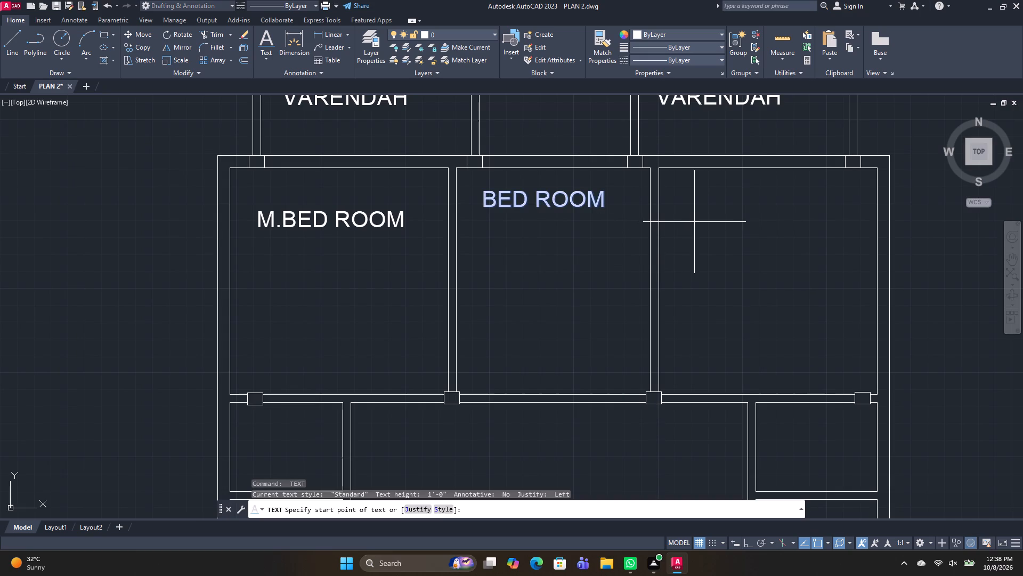
{"action": "key", "text": "Escape"}
{"action": "left_click", "coordinate": [594, 196]}
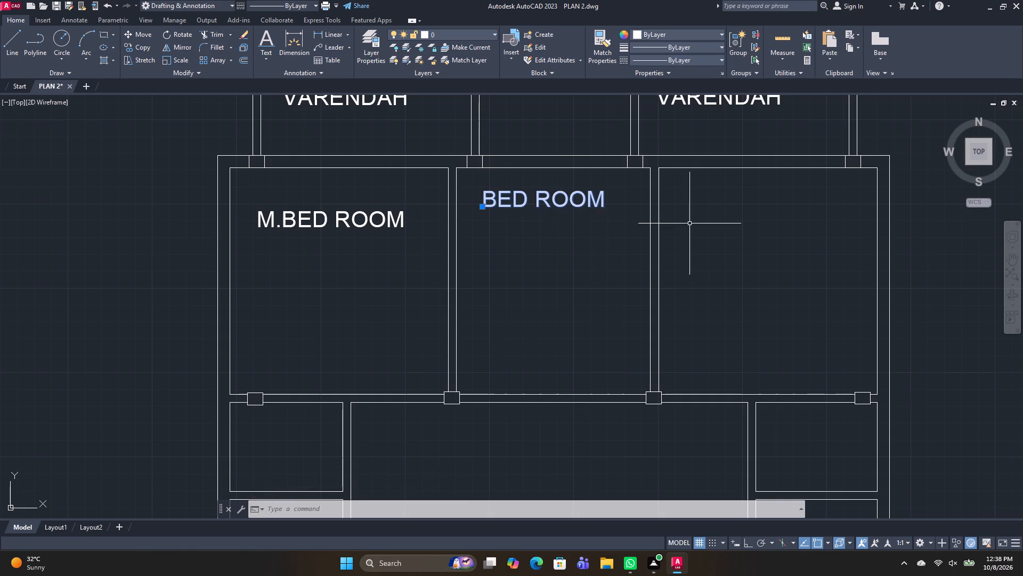
{"action": "key", "text": "space"}
{"action": "left_click", "coordinate": [688, 212]}
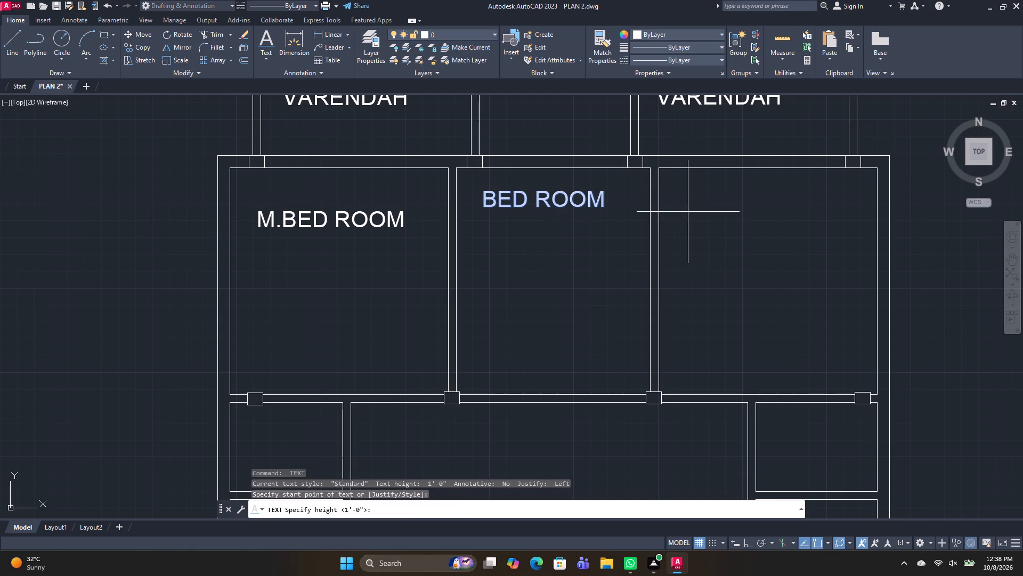
{"action": "key", "text": "space"}
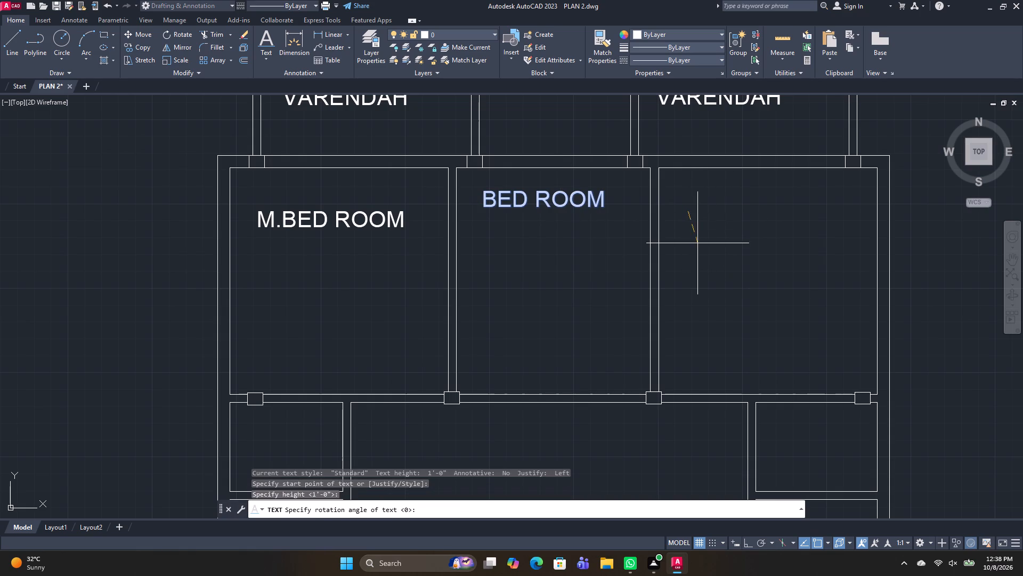
{"action": "key", "text": "space"}
{"action": "type", "text": "BED ROOM"}
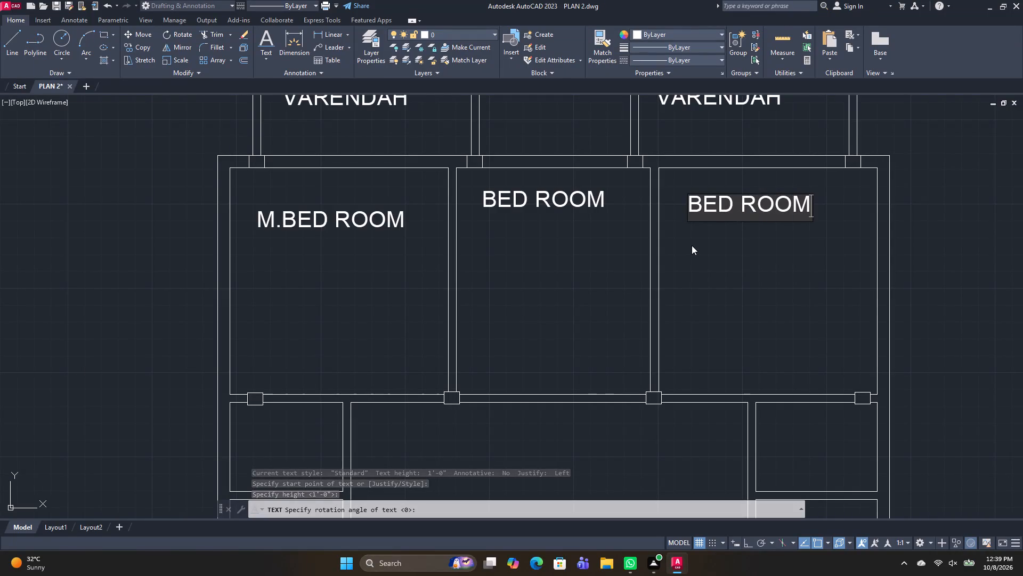
{"action": "key", "text": "Return"}
{"action": "key", "text": "Return"}
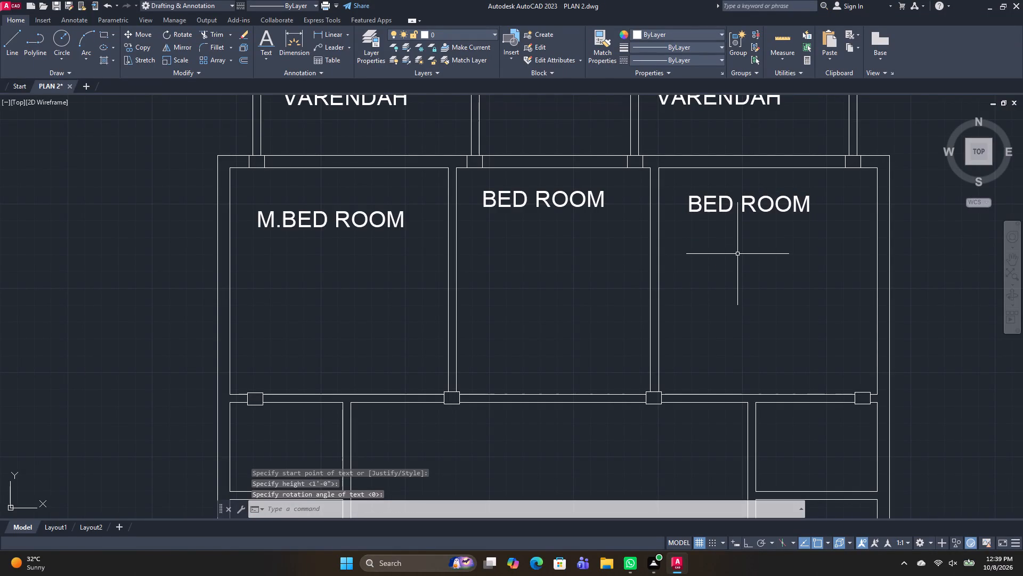
Add the label KITCHEN in the small left-side room directly below M.BED ROOM, with 1'-0" text height and 0 rotation.
{"action": "scroll", "coordinate": [607, 247], "scroll_direction": "down", "scroll_amount": 1}
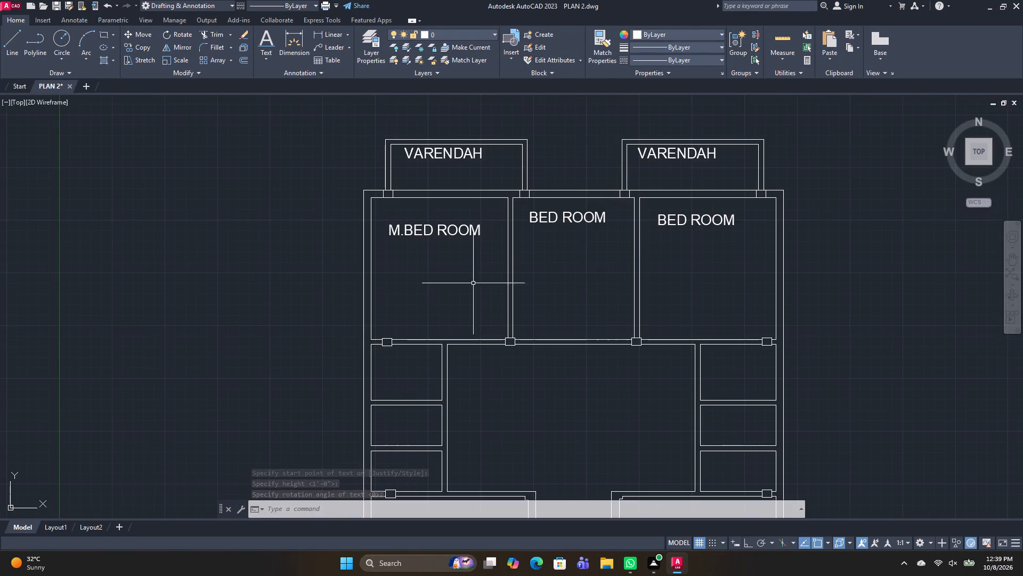
{"action": "middle_click_drag", "start_coordinate": [470, 301], "coordinate": [495, 227]}
{"action": "middle_click_drag", "start_coordinate": [346, 359], "coordinate": [425, 264]}
{"action": "scroll", "coordinate": [470, 215], "scroll_direction": "up", "scroll_amount": 3}
{"action": "key", "text": "space"}
{"action": "middle_click_drag", "start_coordinate": [501, 173], "coordinate": [508, 300]}
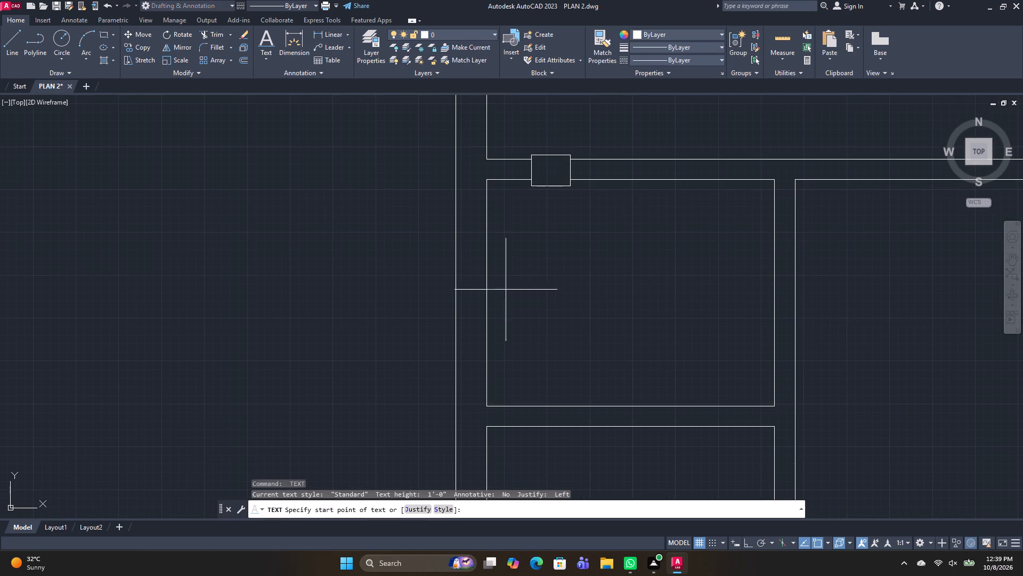
{"action": "left_click", "coordinate": [500, 239]}
{"action": "key", "text": "space"}
{"action": "key", "text": "space"}
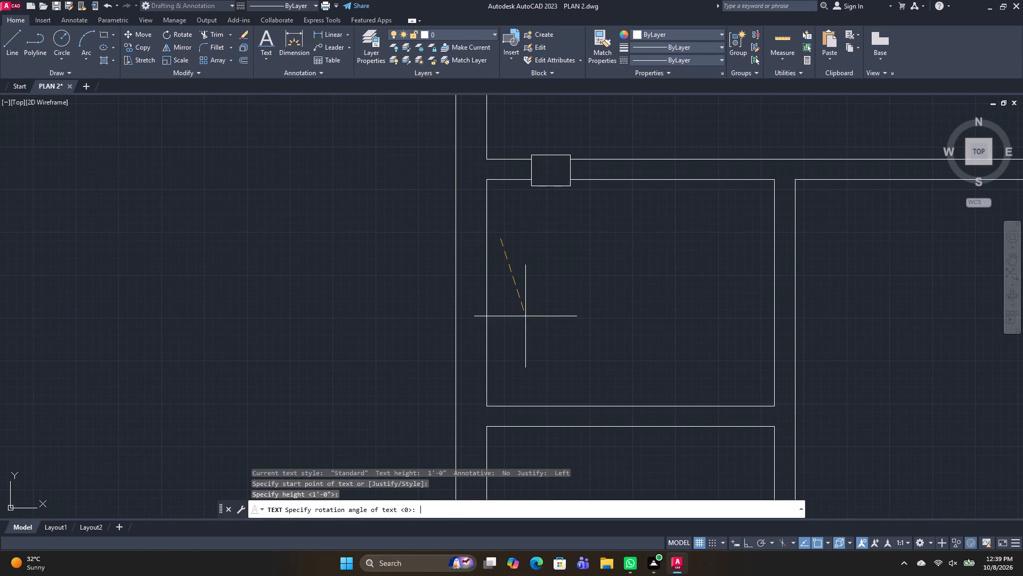
{"action": "type", "text": "KITCHEN"}
{"action": "key", "text": "Return"}
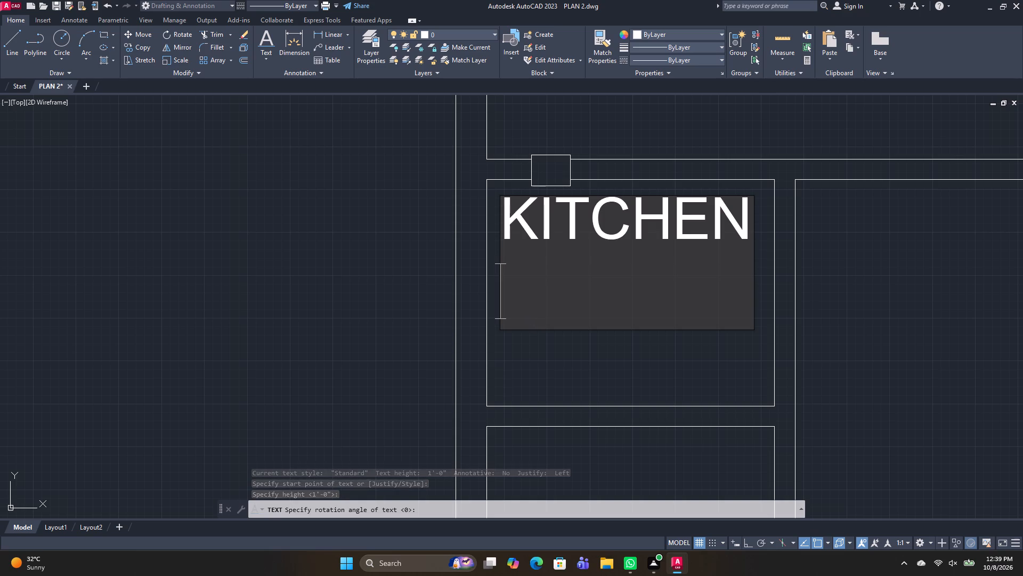
{"action": "key", "text": "Return"}
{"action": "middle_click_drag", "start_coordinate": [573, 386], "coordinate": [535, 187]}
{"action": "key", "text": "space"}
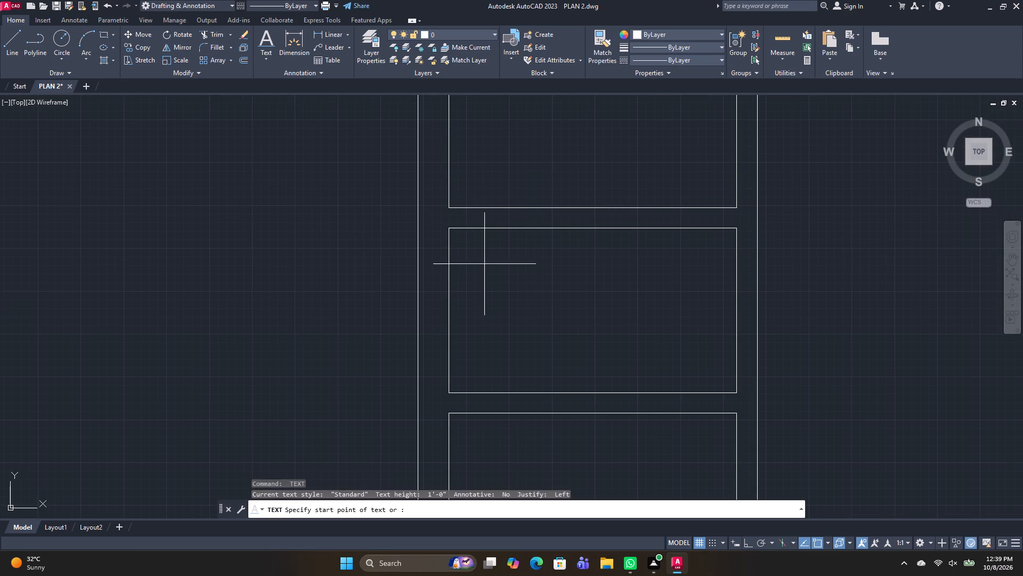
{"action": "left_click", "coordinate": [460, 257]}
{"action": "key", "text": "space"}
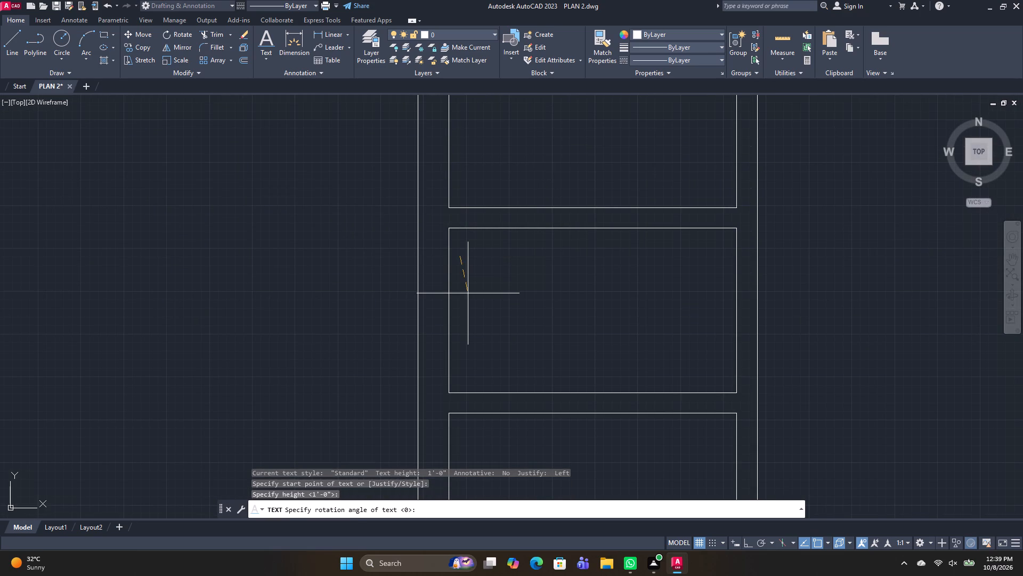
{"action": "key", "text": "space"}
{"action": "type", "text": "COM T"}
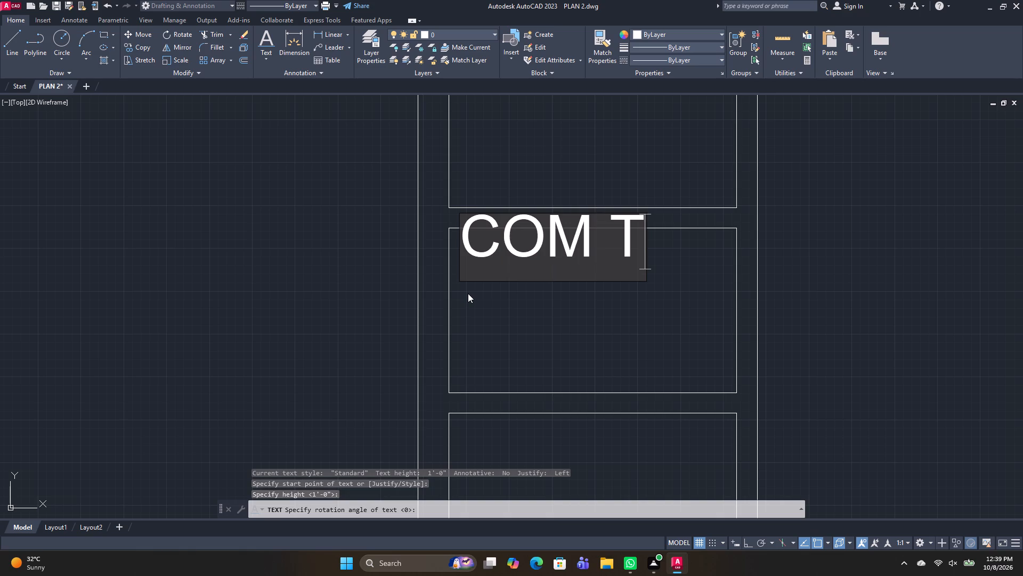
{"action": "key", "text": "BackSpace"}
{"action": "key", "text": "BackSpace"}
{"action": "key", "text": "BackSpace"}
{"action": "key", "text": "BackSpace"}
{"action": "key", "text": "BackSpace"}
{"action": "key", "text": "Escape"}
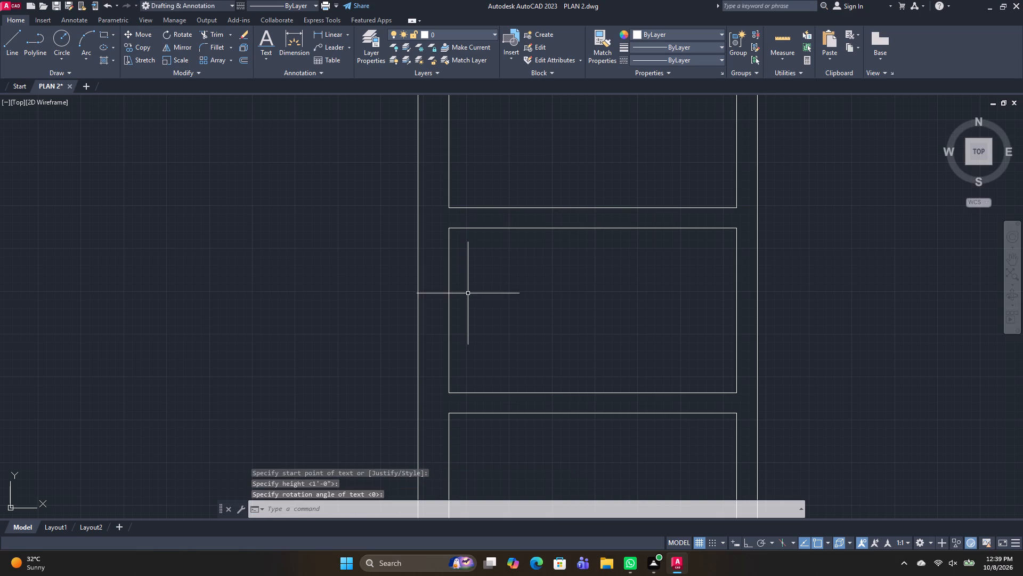
Add the label TOILET in the small left-side room directly below the kitchen, with 1'-0" text height and 0 rotation.
{"action": "key", "text": "space"}
{"action": "left_click", "coordinate": [461, 270]}
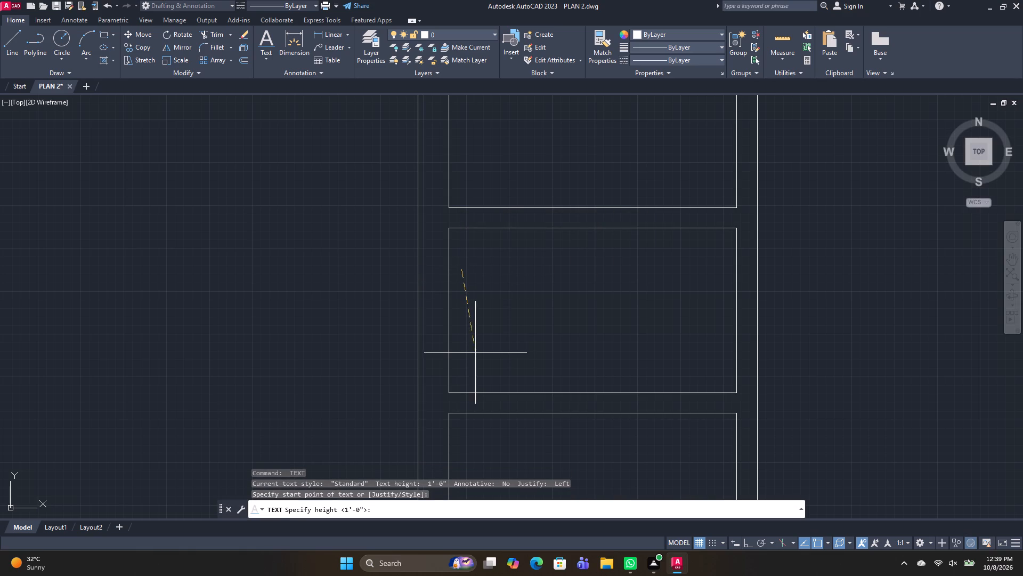
{"action": "key", "text": "space"}
{"action": "key", "text": "space"}
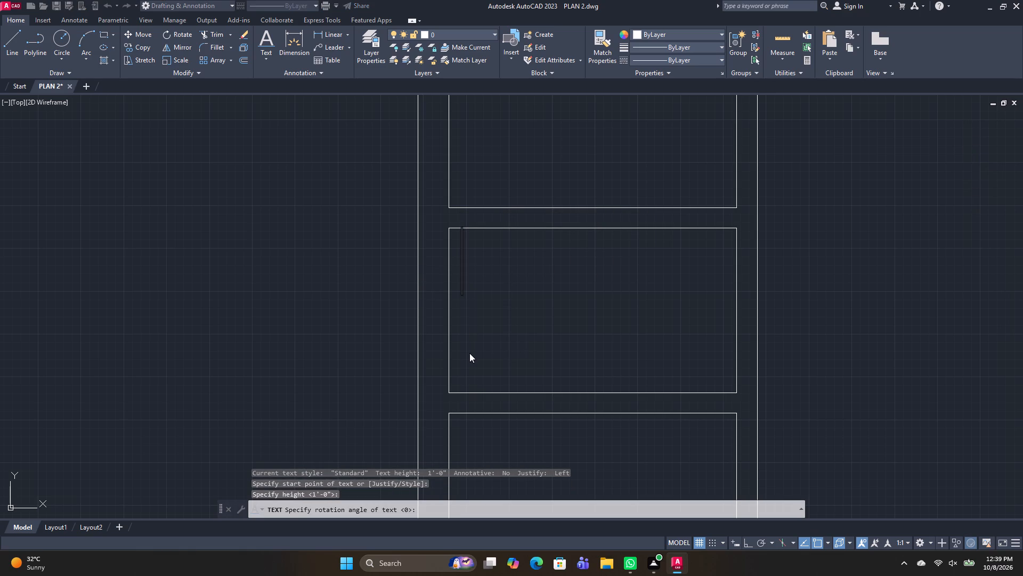
{"action": "type", "text": "TOILET"}
{"action": "key", "text": "Return"}
{"action": "key", "text": "Return"}
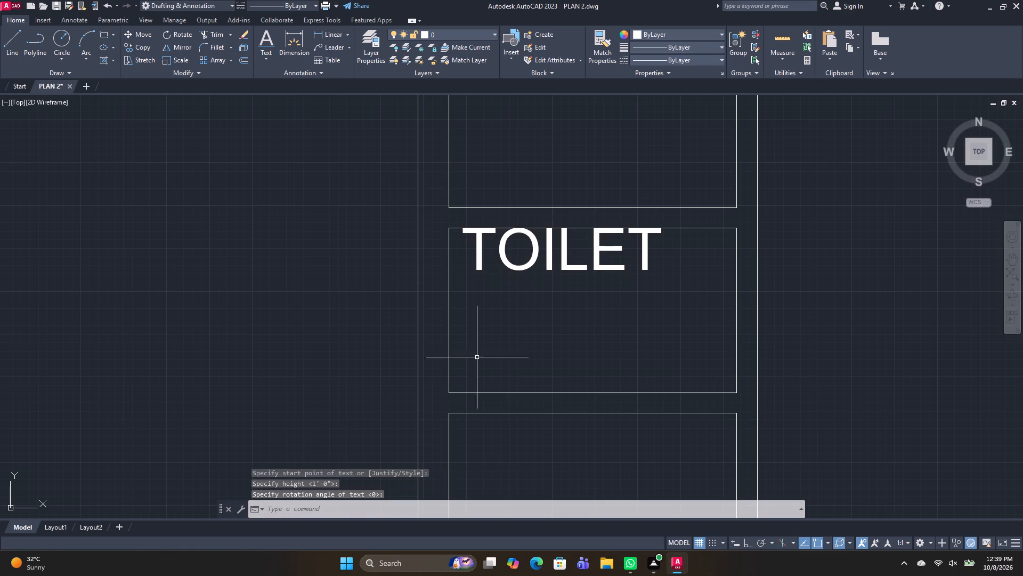
Move the TOILET label straight down so it sits clear of the room's upper wall line.
{"action": "middle_click_drag", "start_coordinate": [493, 383], "coordinate": [490, 302]}
{"action": "scroll", "coordinate": [488, 361], "scroll_direction": "down", "scroll_amount": 1}
{"action": "middle_click_drag", "start_coordinate": [512, 396], "coordinate": [512, 372]}
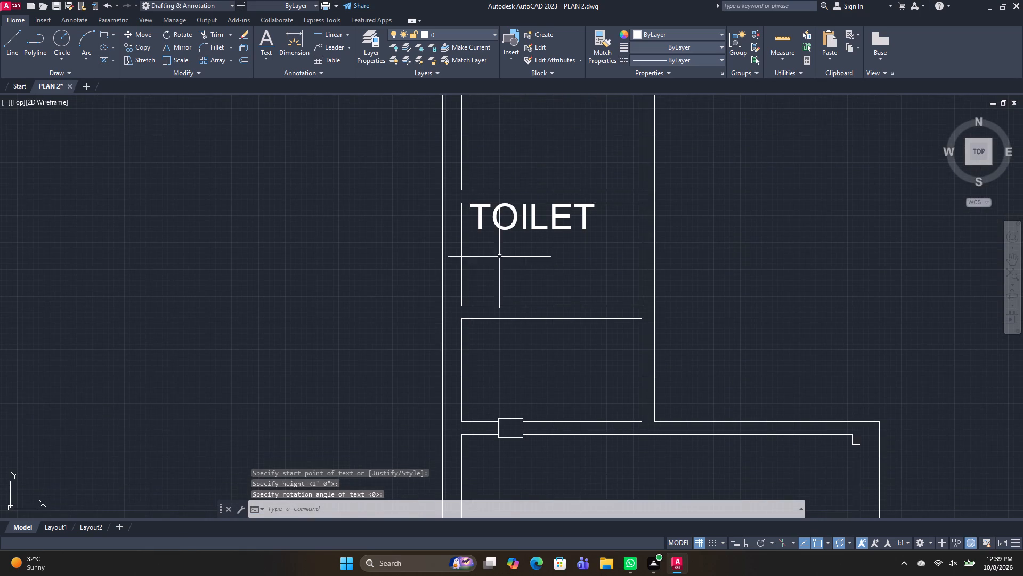
{"action": "left_click", "coordinate": [515, 221]}
{"action": "key", "text": "m"}
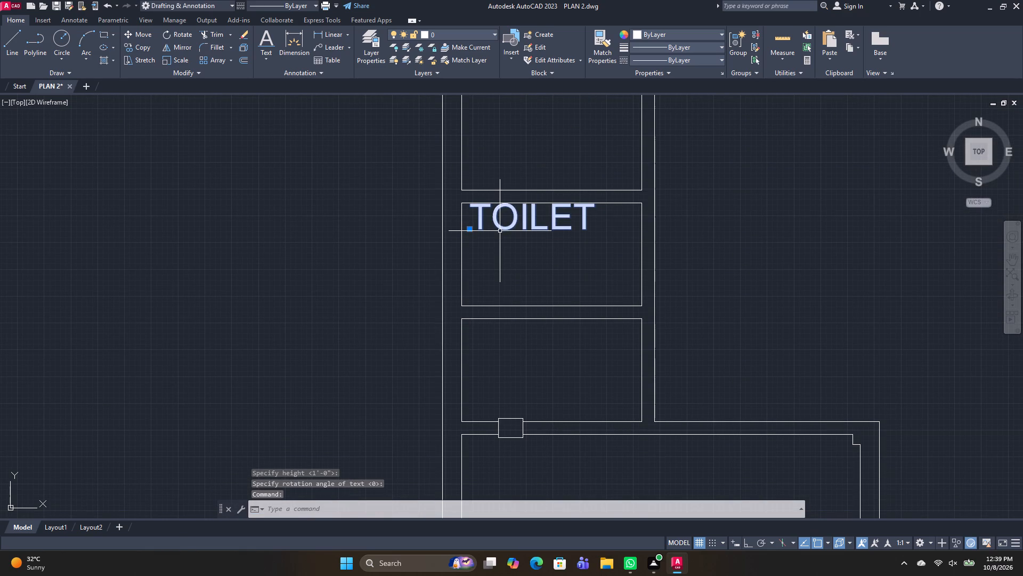
{"action": "key", "text": "space"}
{"action": "left_click", "coordinate": [531, 262]}
{"action": "left_click", "coordinate": [531, 282]}
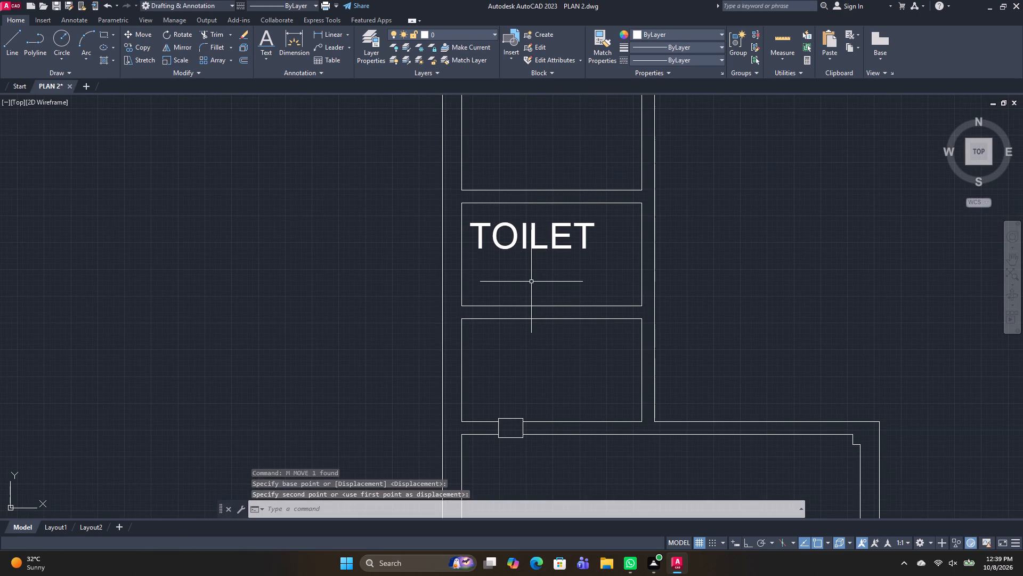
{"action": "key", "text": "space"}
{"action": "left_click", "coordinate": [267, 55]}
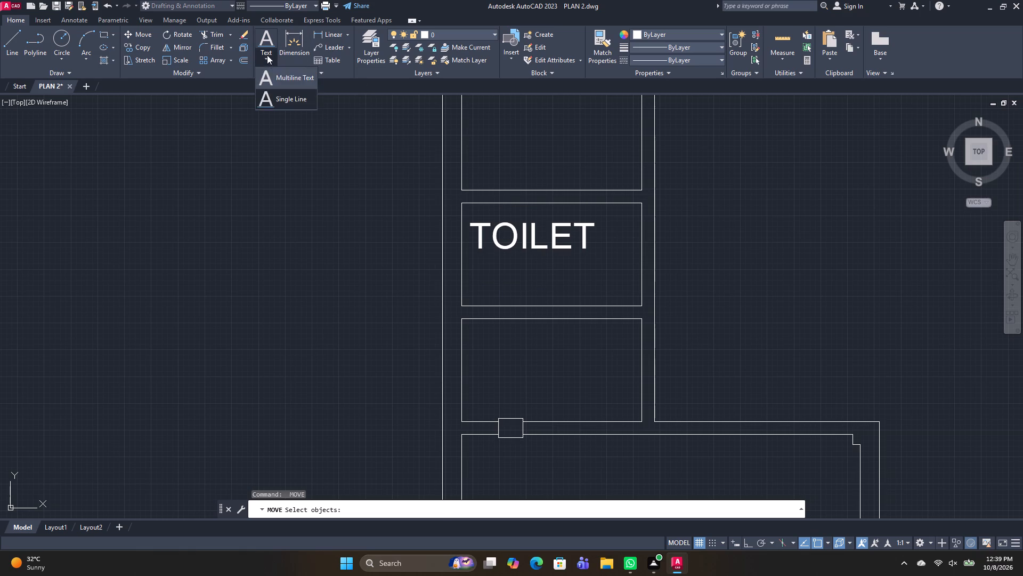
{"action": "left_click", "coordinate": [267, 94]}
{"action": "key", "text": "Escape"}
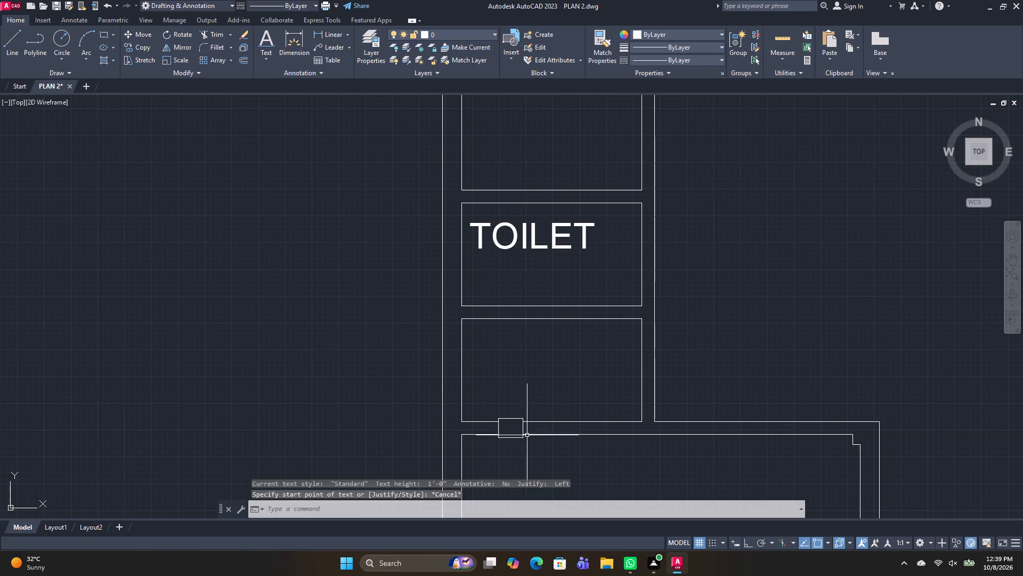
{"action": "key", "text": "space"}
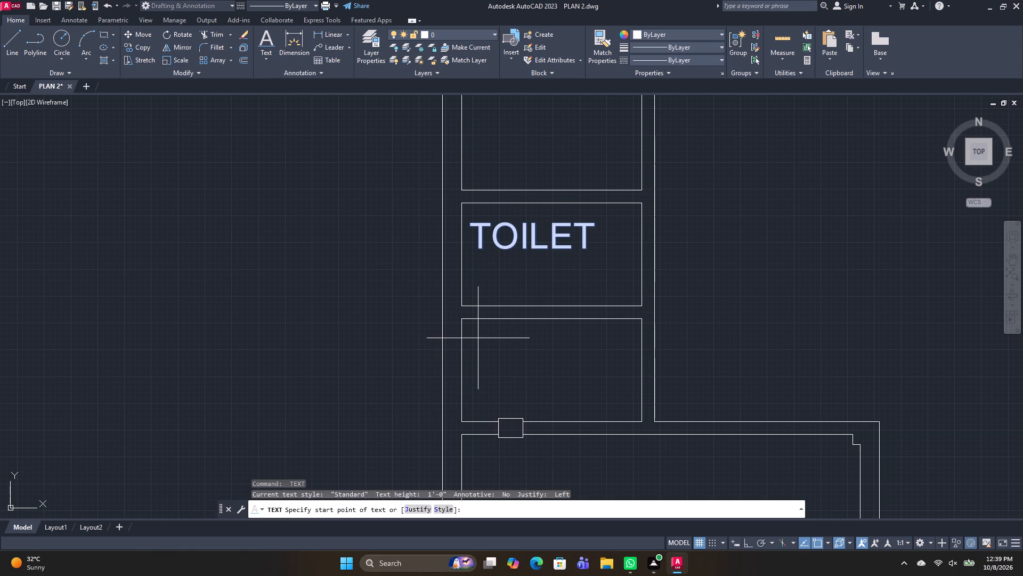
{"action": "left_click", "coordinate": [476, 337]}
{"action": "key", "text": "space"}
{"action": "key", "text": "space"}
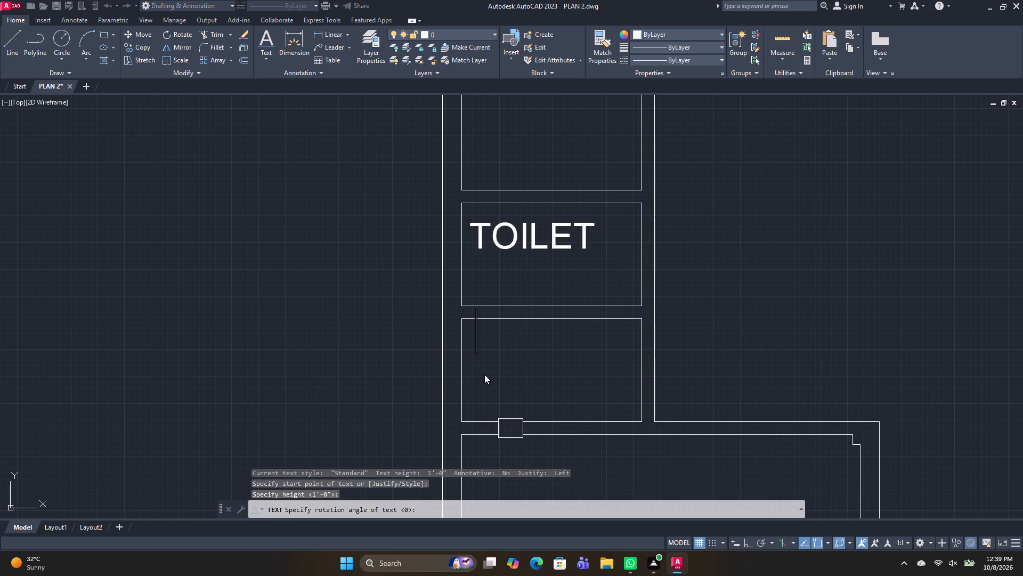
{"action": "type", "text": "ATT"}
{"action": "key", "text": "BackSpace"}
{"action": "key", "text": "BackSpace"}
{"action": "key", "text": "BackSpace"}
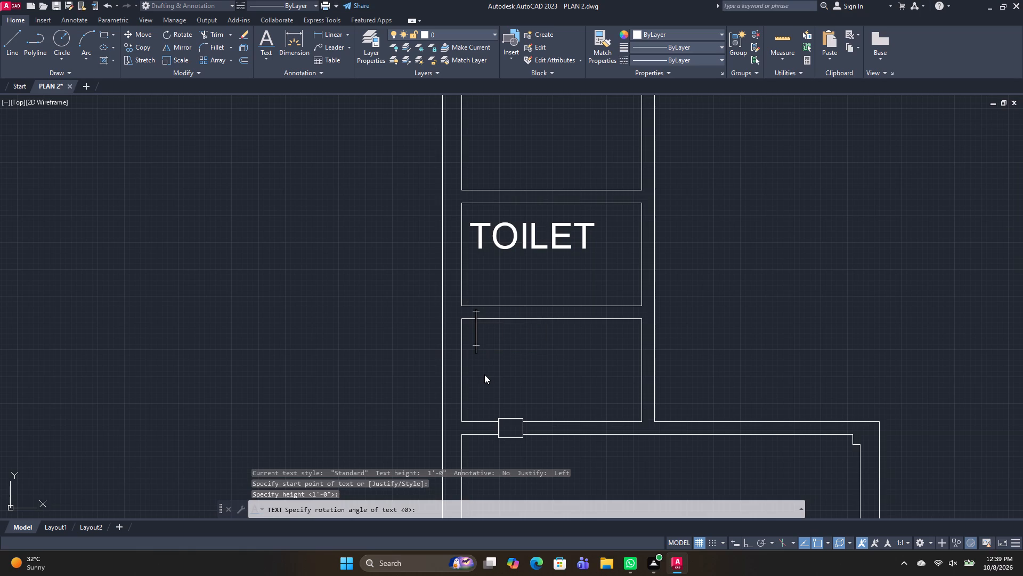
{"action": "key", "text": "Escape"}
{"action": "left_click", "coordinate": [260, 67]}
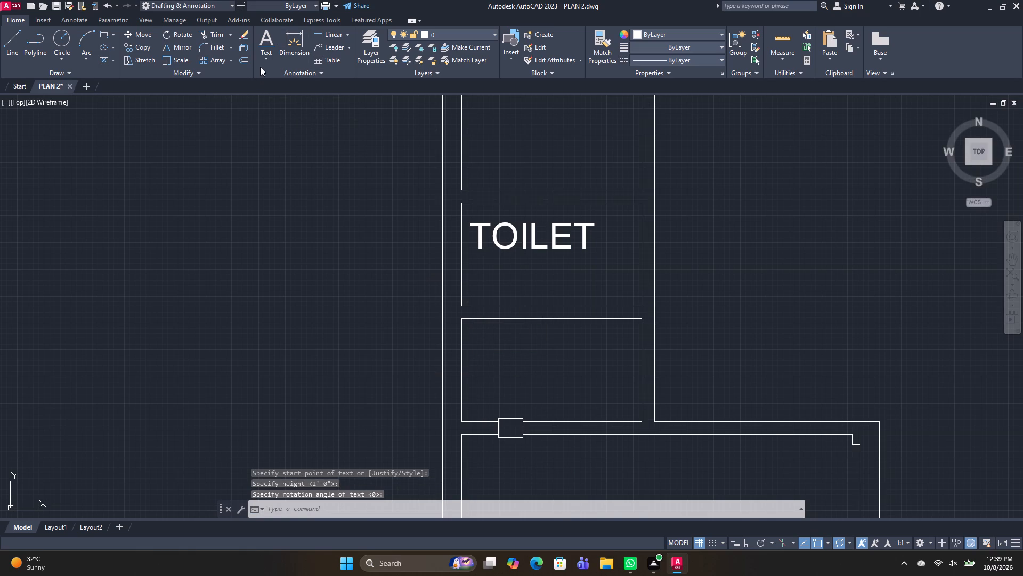
Add the single-line label ATT TOILET in the small left-side room directly below TOILET, with 1'-0" text height and 0 rotation.
{"action": "left_click", "coordinate": [266, 58]}
{"action": "left_click", "coordinate": [283, 101]}
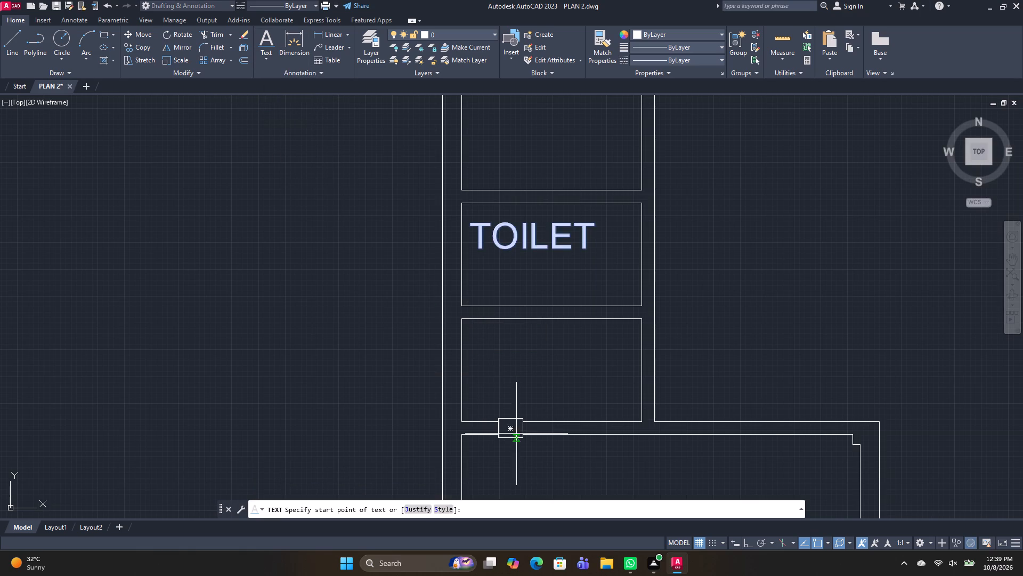
{"action": "scroll", "coordinate": [477, 340], "scroll_direction": "up", "scroll_amount": 2}
{"action": "middle_click_drag", "start_coordinate": [486, 369], "coordinate": [510, 273]}
{"action": "left_click", "coordinate": [483, 291]}
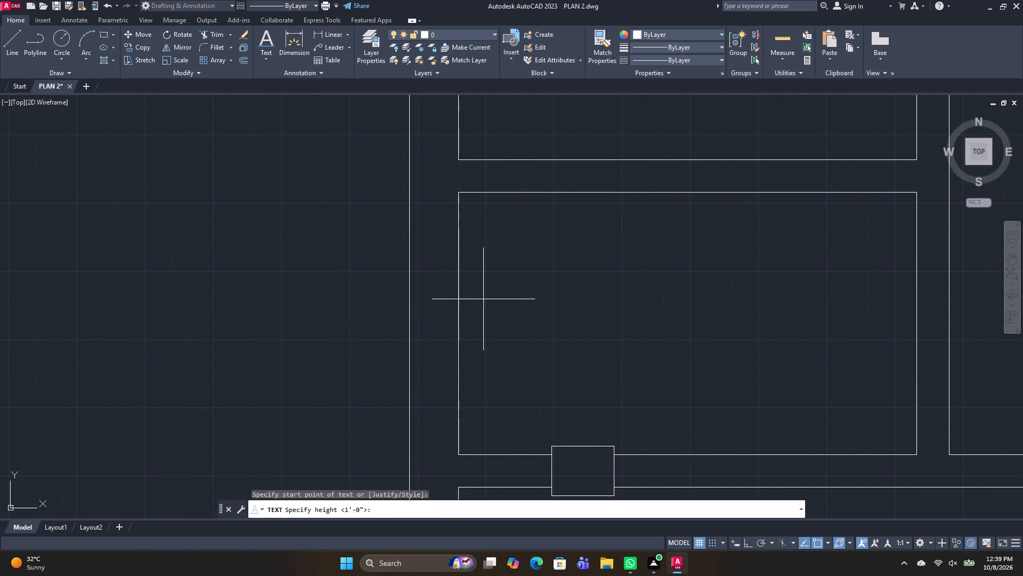
{"action": "key", "text": "space"}
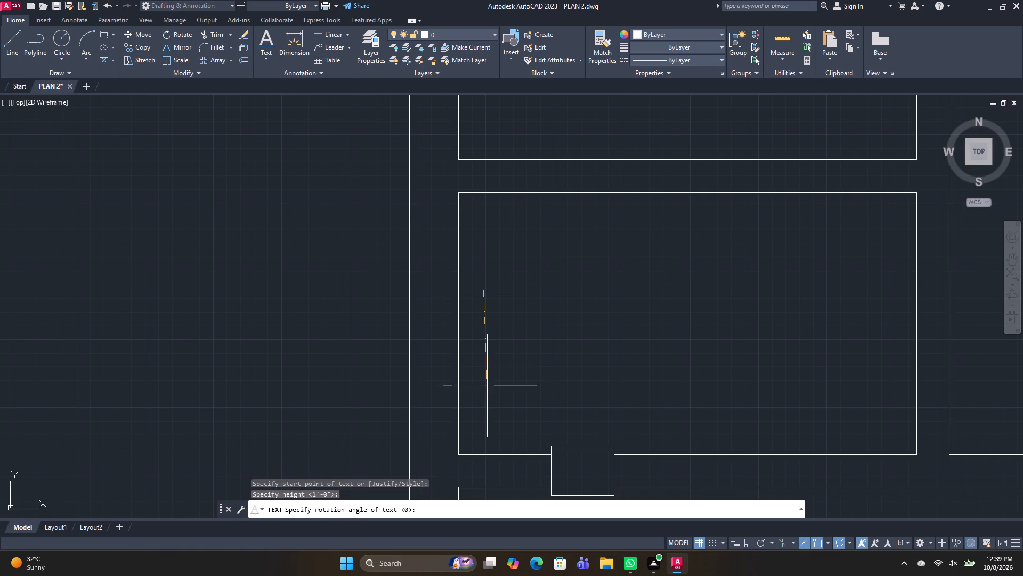
{"action": "key", "text": "space"}
{"action": "type", "text": "ATT"}
{"action": "key", "text": "space"}
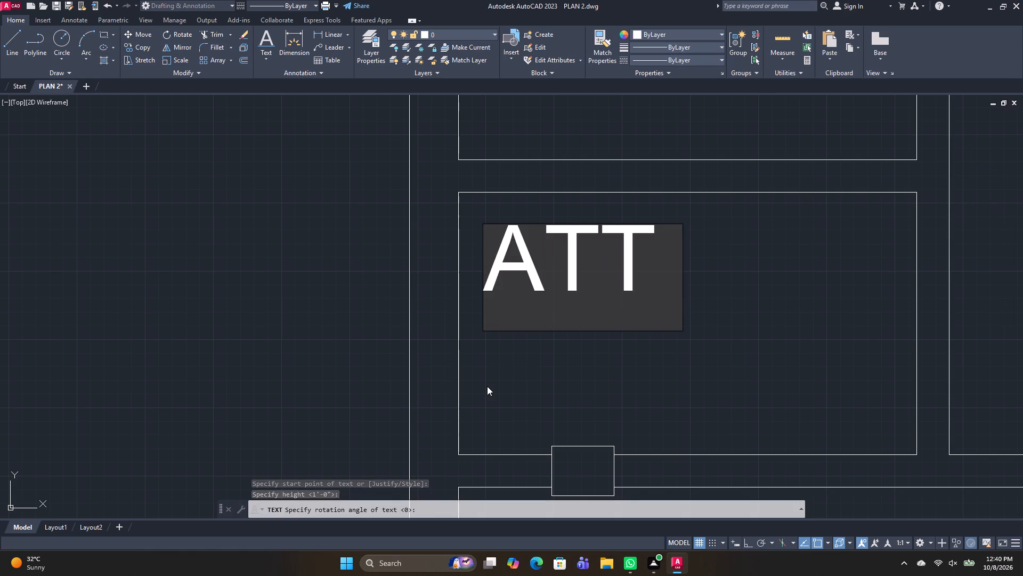
{"action": "type", "text": "TOILET"}
{"action": "key", "text": "Return"}
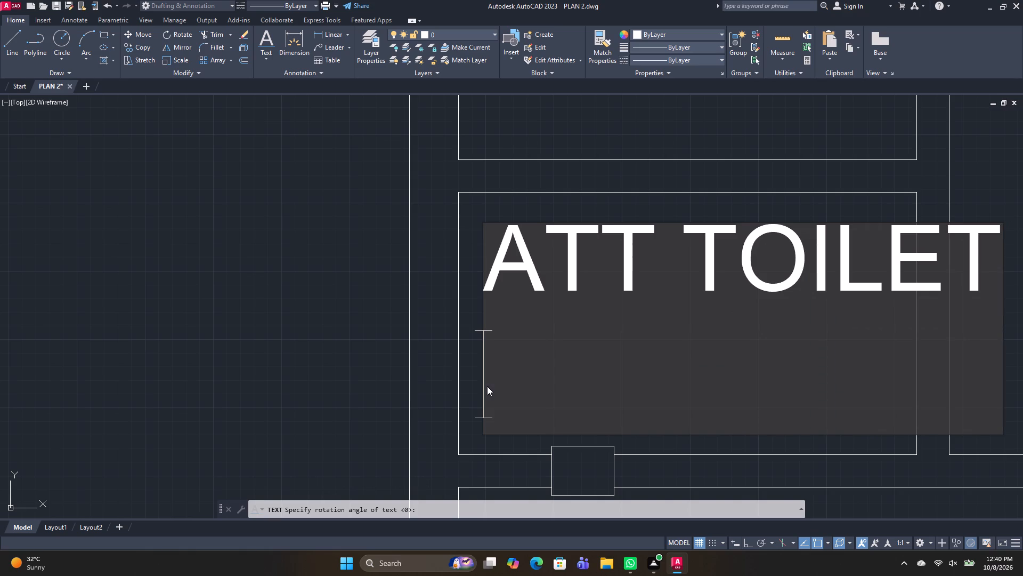
{"action": "key", "text": "Return"}
{"action": "scroll", "coordinate": [513, 358], "scroll_direction": "down", "scroll_amount": 2}
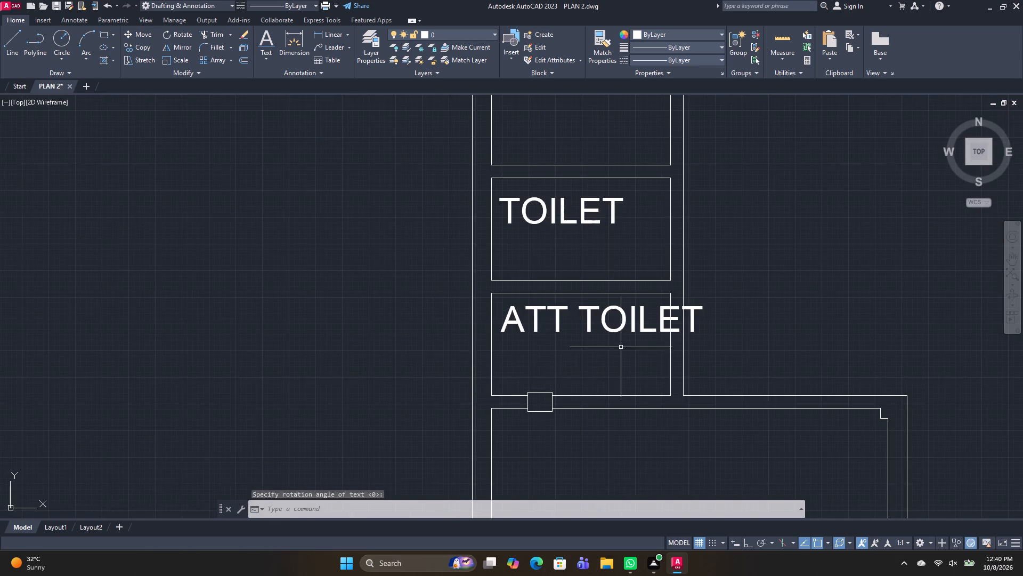
Extend the central hall's lower wall line across the opening between the two lower rooms to the opposite wall.
{"action": "middle_click_drag", "start_coordinate": [625, 346], "coordinate": [553, 287]}
{"action": "middle_click_drag", "start_coordinate": [587, 323], "coordinate": [566, 261]}
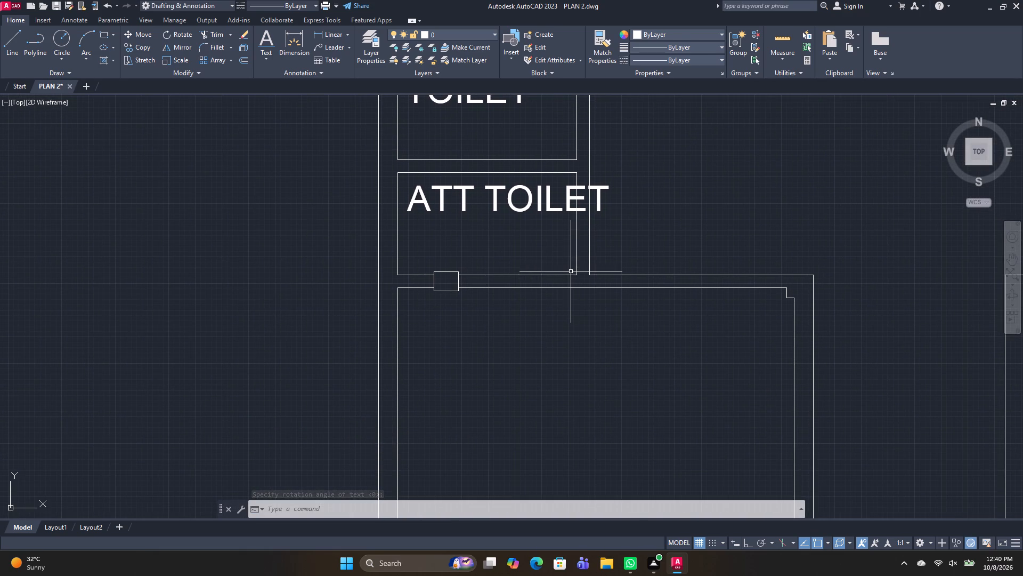
{"action": "middle_click_drag", "start_coordinate": [631, 273], "coordinate": [507, 312]}
{"action": "scroll", "coordinate": [517, 317], "scroll_direction": "down", "scroll_amount": 2}
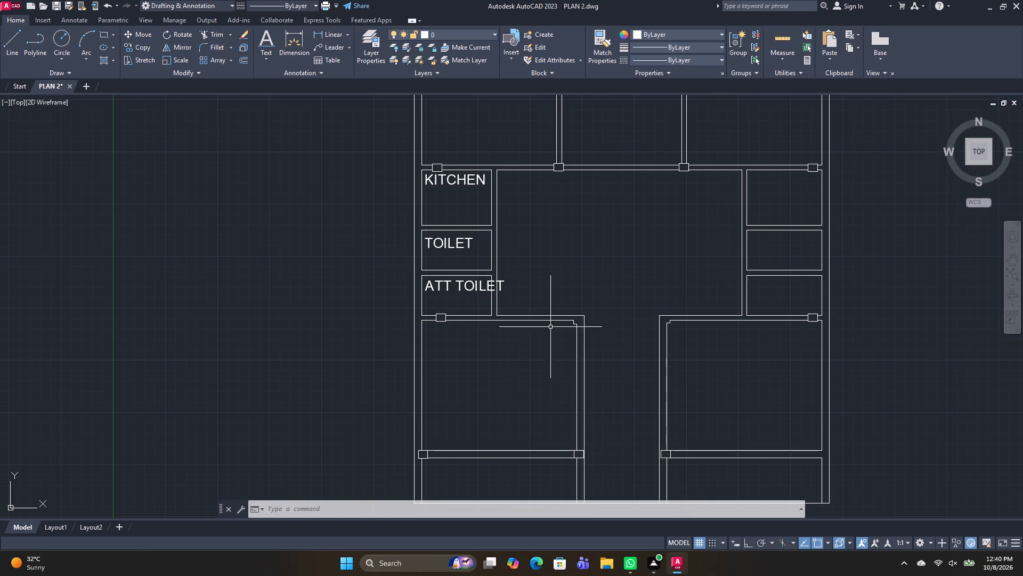
{"action": "middle_click_drag", "start_coordinate": [551, 319], "coordinate": [514, 306]}
{"action": "type", "text": "TR"}
{"action": "key", "text": "space"}
{"action": "scroll", "coordinate": [529, 313], "scroll_direction": "up", "scroll_amount": 2, "text": "shift"}
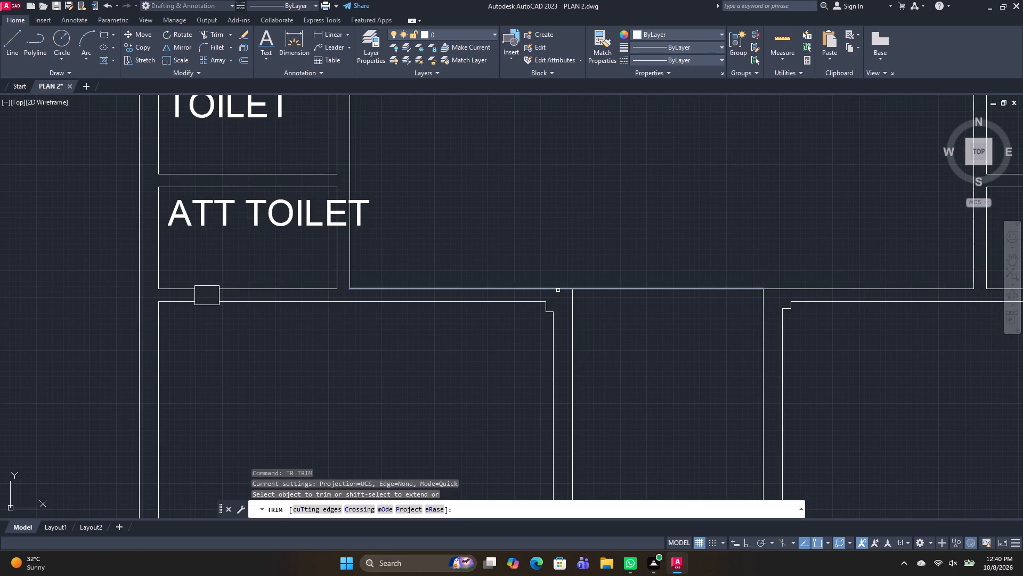
{"action": "left_click", "coordinate": [558, 290], "text": "shift"}
{"action": "middle_click_drag", "start_coordinate": [651, 284], "coordinate": [638, 304]}
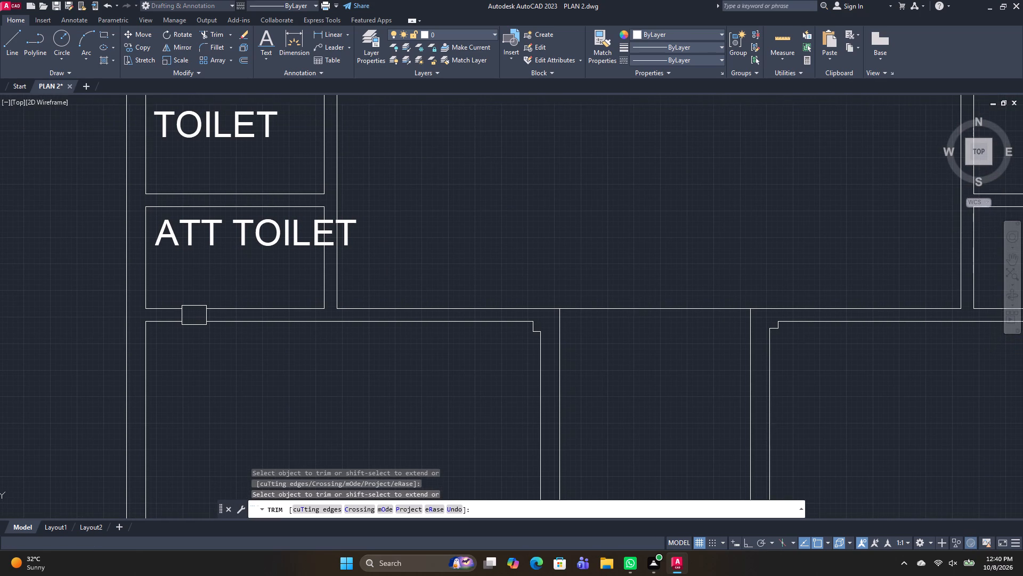
{"action": "key", "text": "space"}
Draw a vertical line from the middle of the central hall's lower wall line, perpendicular to its upper wall line.
{"action": "type", "text": "L"}
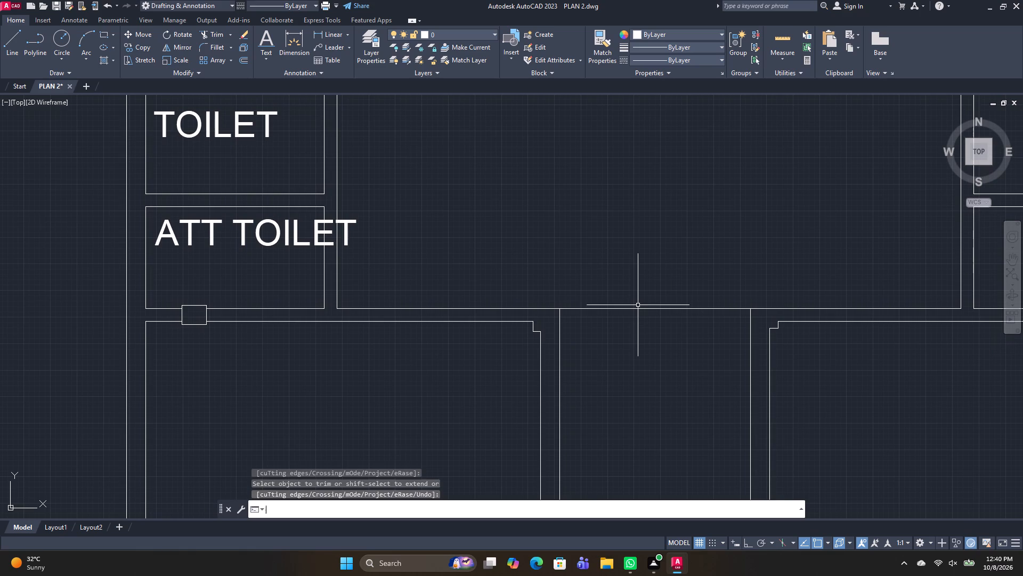
{"action": "key", "text": "space"}
{"action": "left_click", "coordinate": [654, 308]}
{"action": "middle_click_drag", "start_coordinate": [667, 219], "coordinate": [662, 390]}
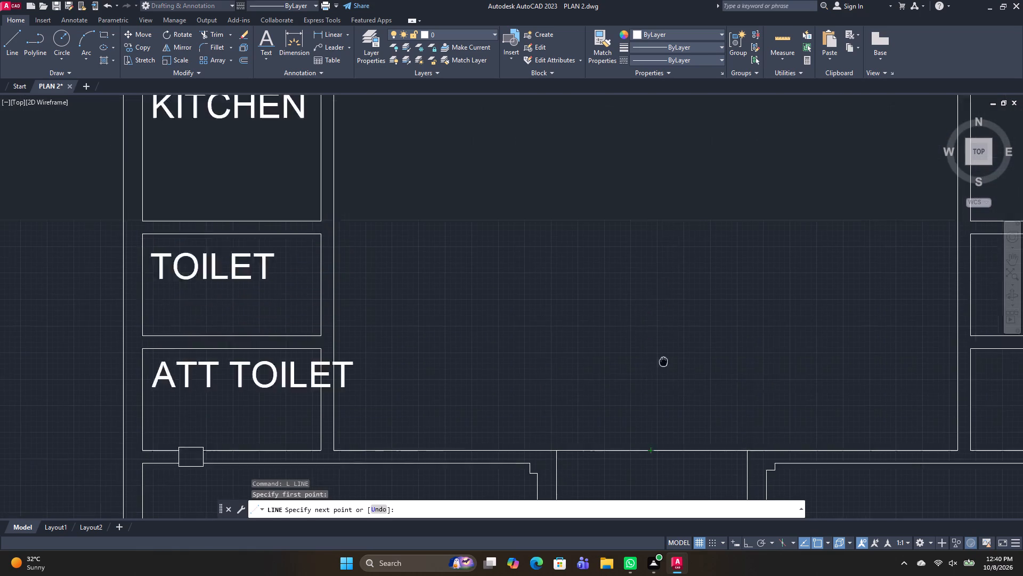
{"action": "scroll", "coordinate": [644, 234], "scroll_direction": "down", "scroll_amount": 1}
{"action": "scroll", "coordinate": [651, 158], "scroll_direction": "up", "scroll_amount": 2}
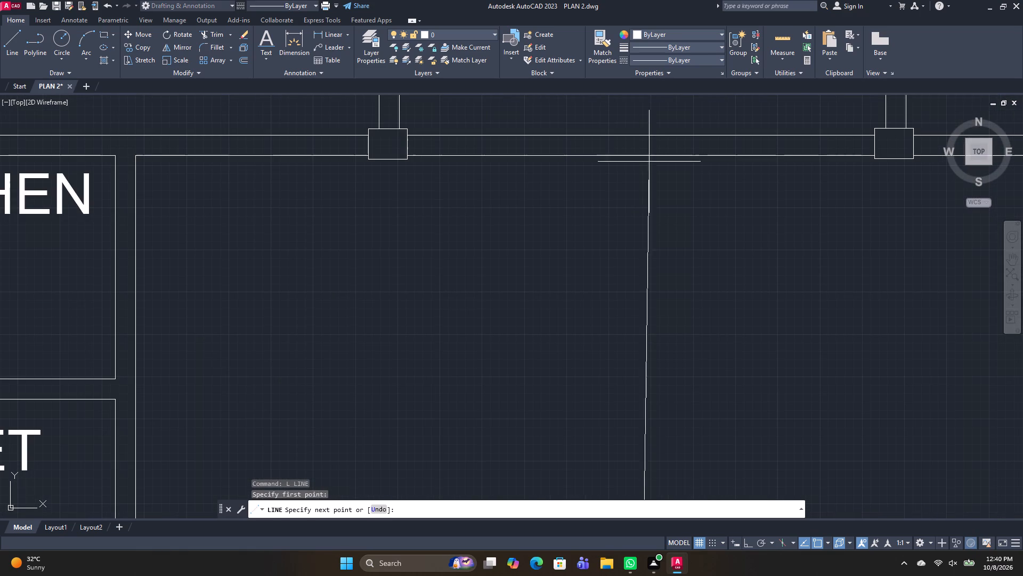
{"action": "left_click", "coordinate": [640, 153]}
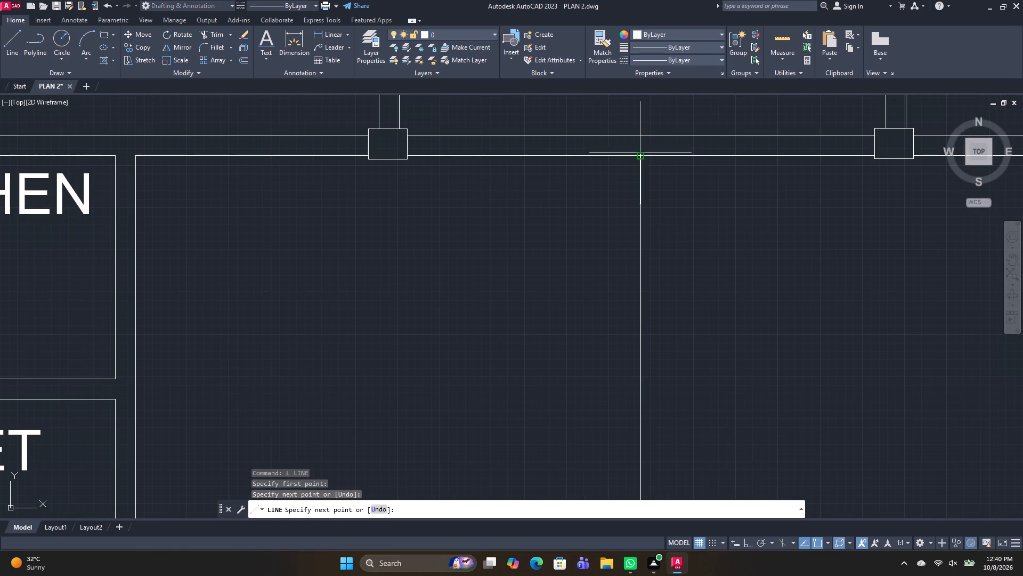
{"action": "middle_click_drag", "start_coordinate": [774, 300], "coordinate": [749, 255]}
{"action": "key", "text": "space"}
Offset the vertical dividing line 0'-6" towards the right half of the hall to form a partition wall.
{"action": "key", "text": "o"}
{"action": "key", "text": "space"}
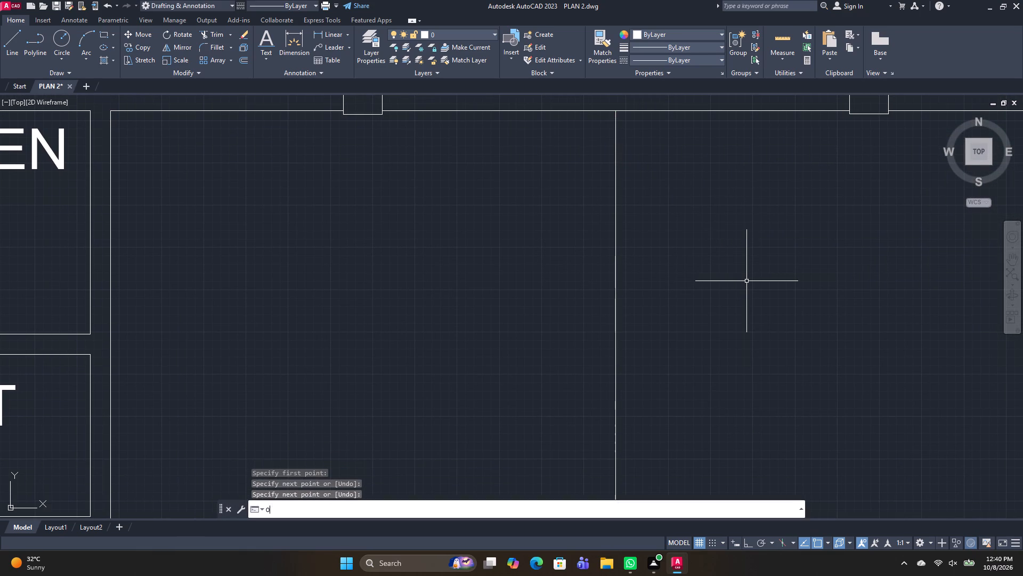
{"action": "key", "text": "Return"}
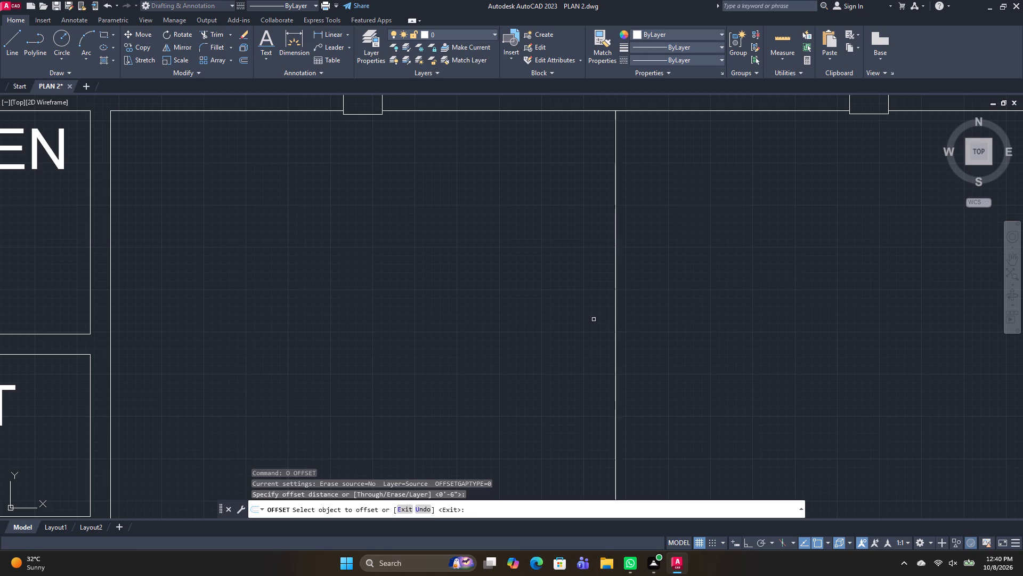
{"action": "left_click", "coordinate": [616, 329]}
{"action": "left_click", "coordinate": [650, 329]}
{"action": "scroll", "coordinate": [687, 348], "scroll_direction": "down", "scroll_amount": 3}
{"action": "middle_click_drag", "start_coordinate": [753, 377], "coordinate": [749, 370]}
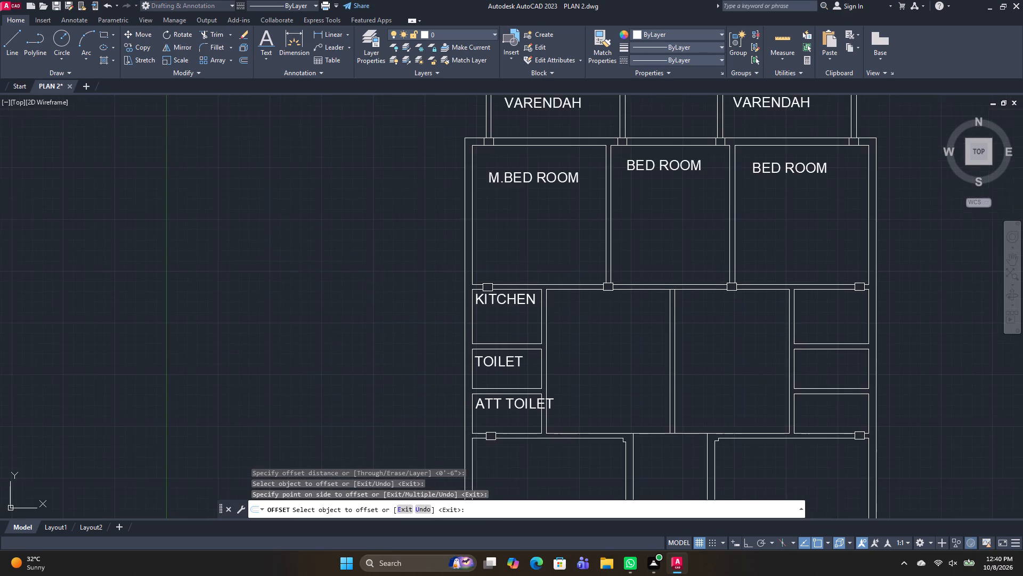
{"action": "middle_click_drag", "start_coordinate": [749, 370], "coordinate": [732, 349]}
{"action": "scroll", "coordinate": [668, 271], "scroll_direction": "up", "scroll_amount": 2}
{"action": "key", "text": "Escape"}
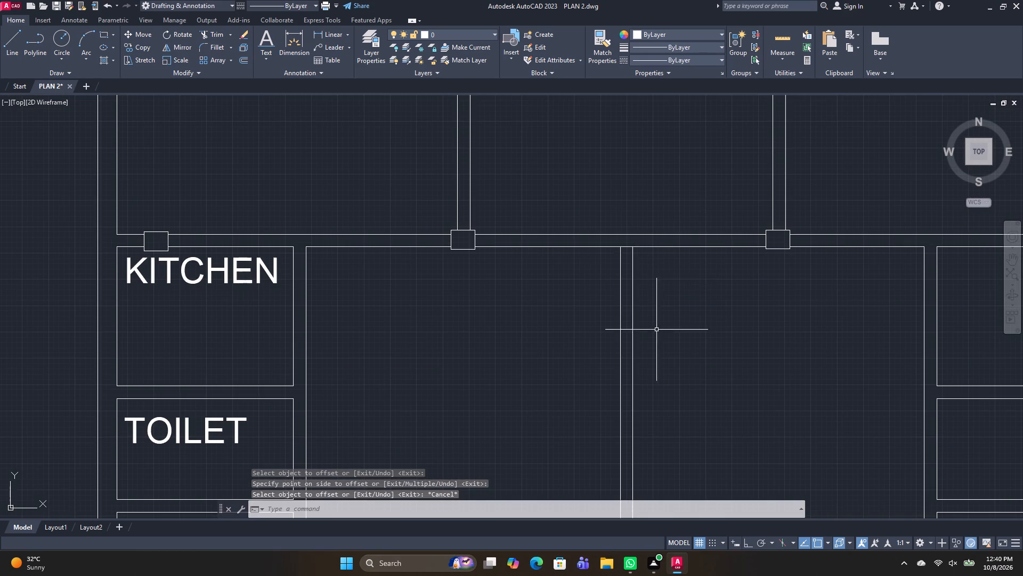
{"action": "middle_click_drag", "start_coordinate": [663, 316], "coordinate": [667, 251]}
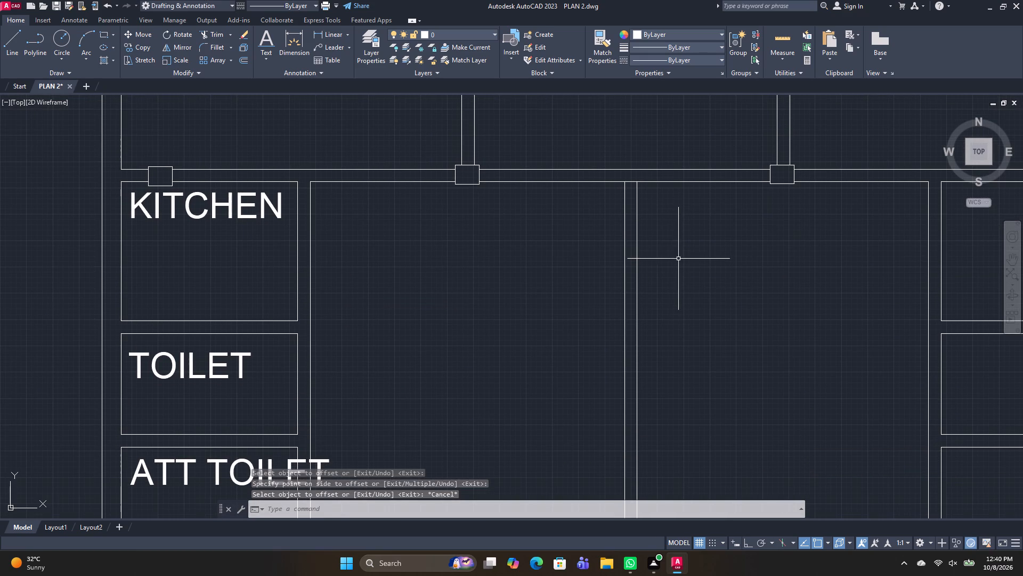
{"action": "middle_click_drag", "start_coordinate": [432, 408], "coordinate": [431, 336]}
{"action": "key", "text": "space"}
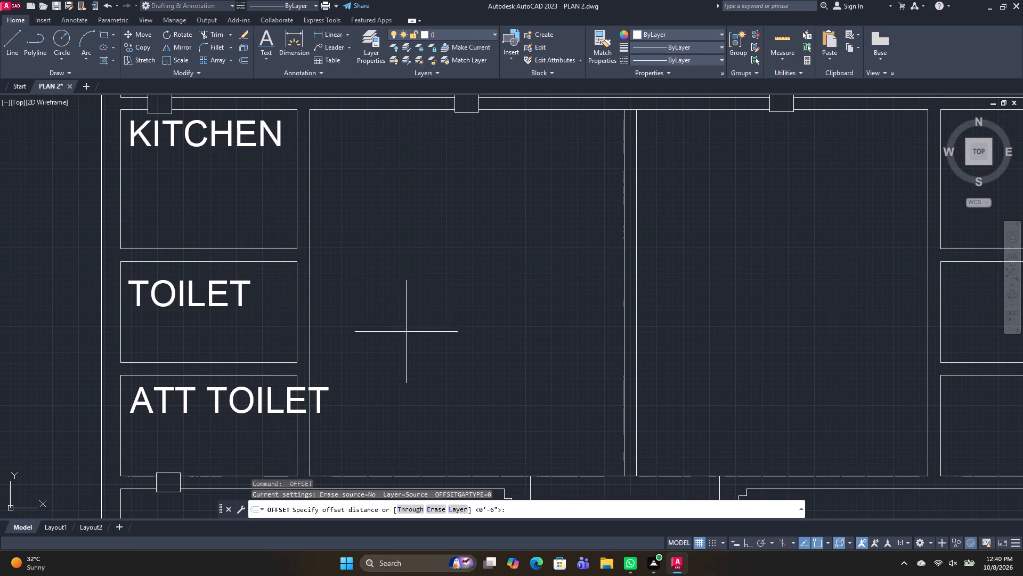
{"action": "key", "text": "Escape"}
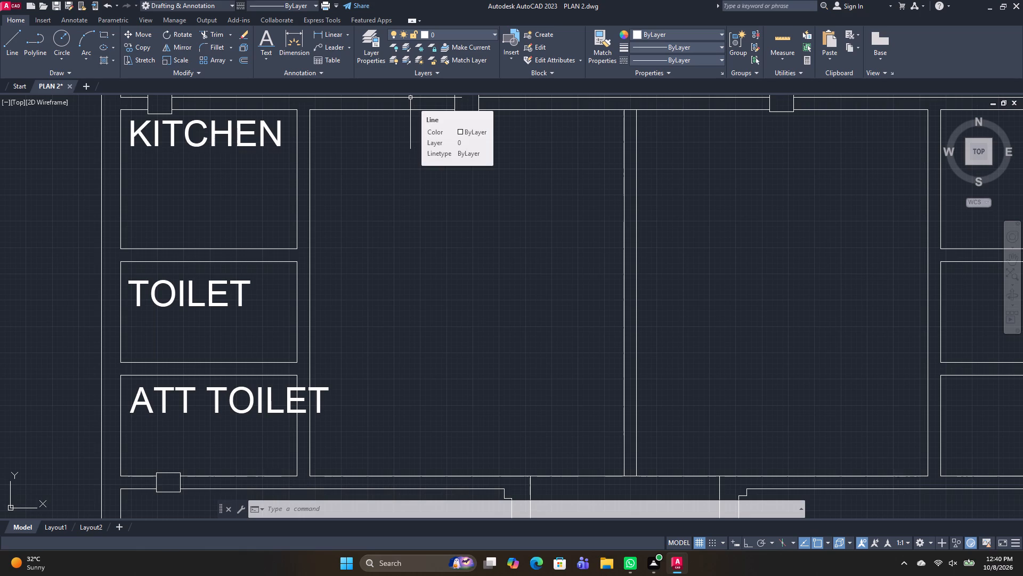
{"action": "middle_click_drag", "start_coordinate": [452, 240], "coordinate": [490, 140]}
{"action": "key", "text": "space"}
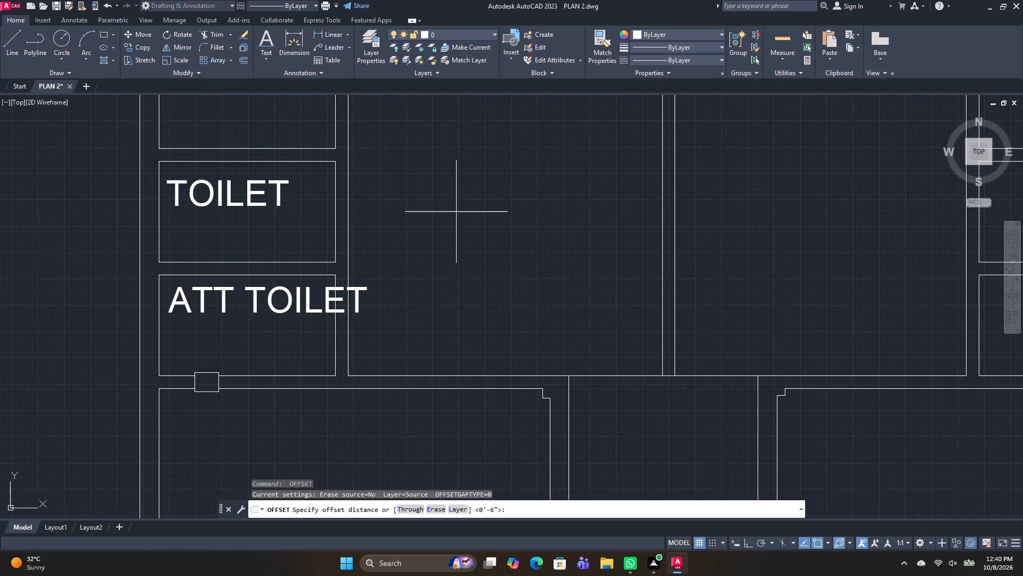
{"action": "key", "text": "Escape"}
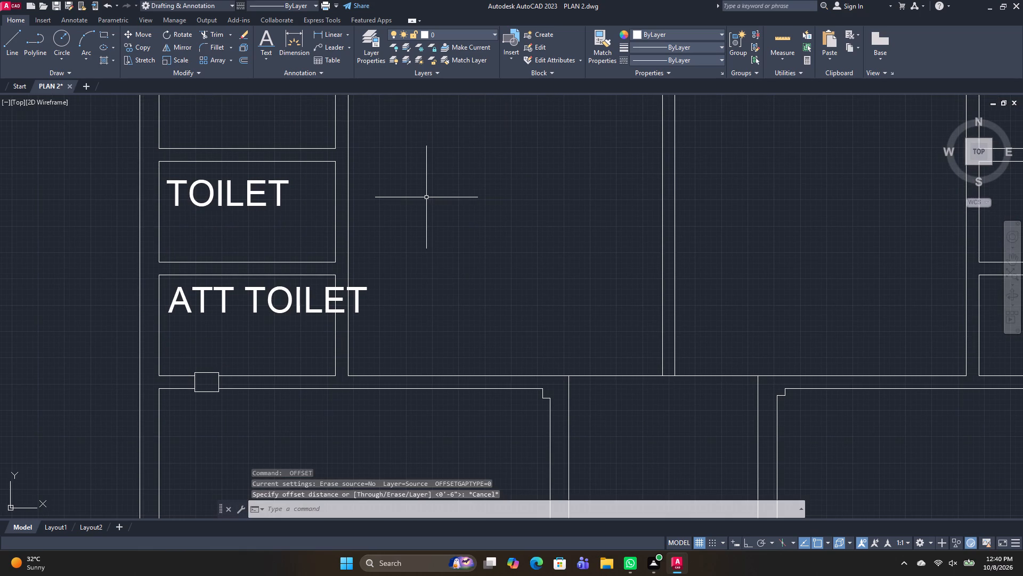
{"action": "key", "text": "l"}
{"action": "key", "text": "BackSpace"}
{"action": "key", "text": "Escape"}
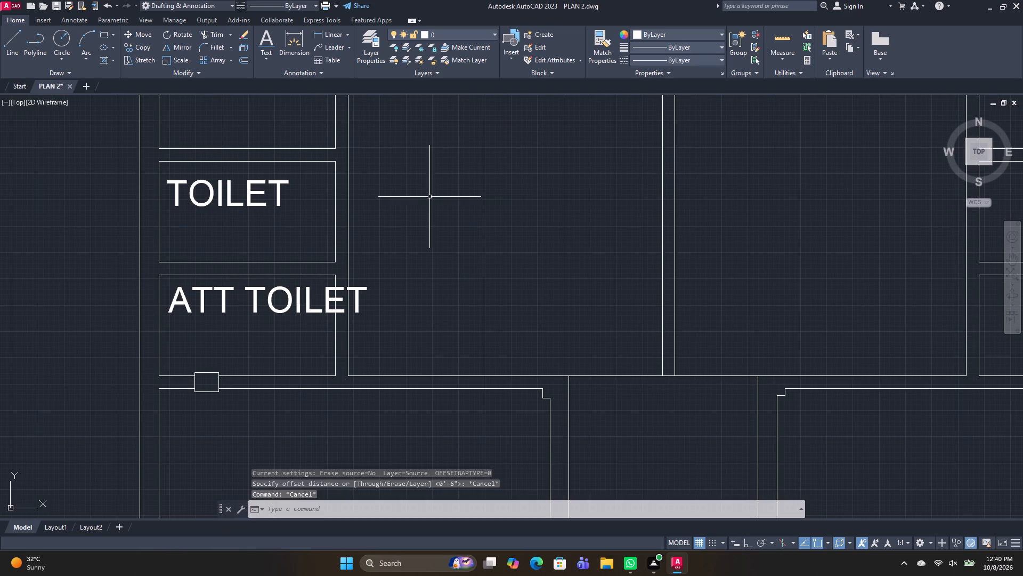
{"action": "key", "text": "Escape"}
Add the two-line label DINNING / SPACE in the hall's left half beside KITCHEN, with 1'-0" text height and 0 rotation.
{"action": "left_click", "coordinate": [256, 60]}
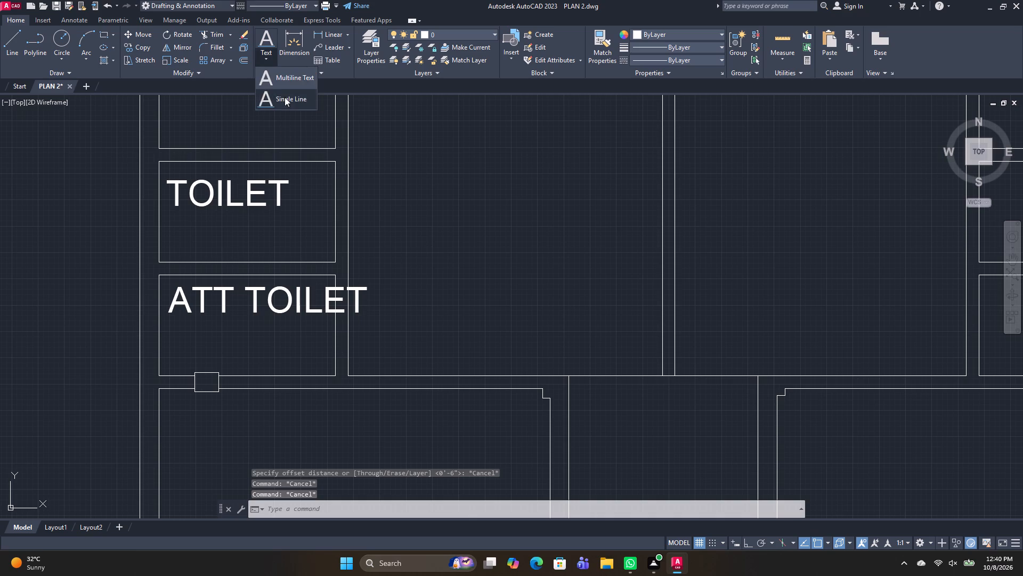
{"action": "left_click", "coordinate": [285, 97]}
{"action": "middle_click_drag", "start_coordinate": [443, 202], "coordinate": [502, 340]}
{"action": "left_click", "coordinate": [452, 242]}
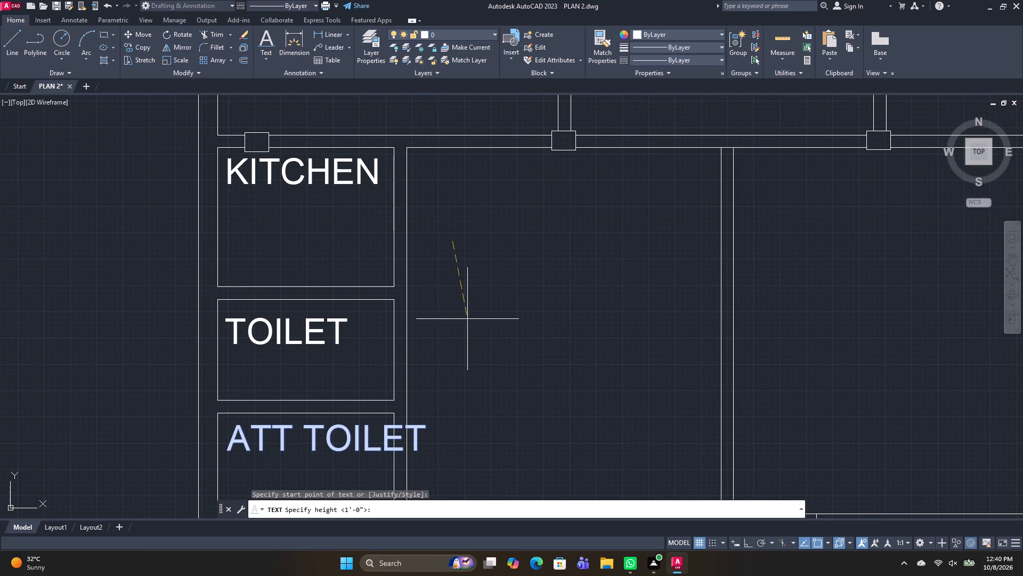
{"action": "key", "text": "space"}
{"action": "key", "text": "space"}
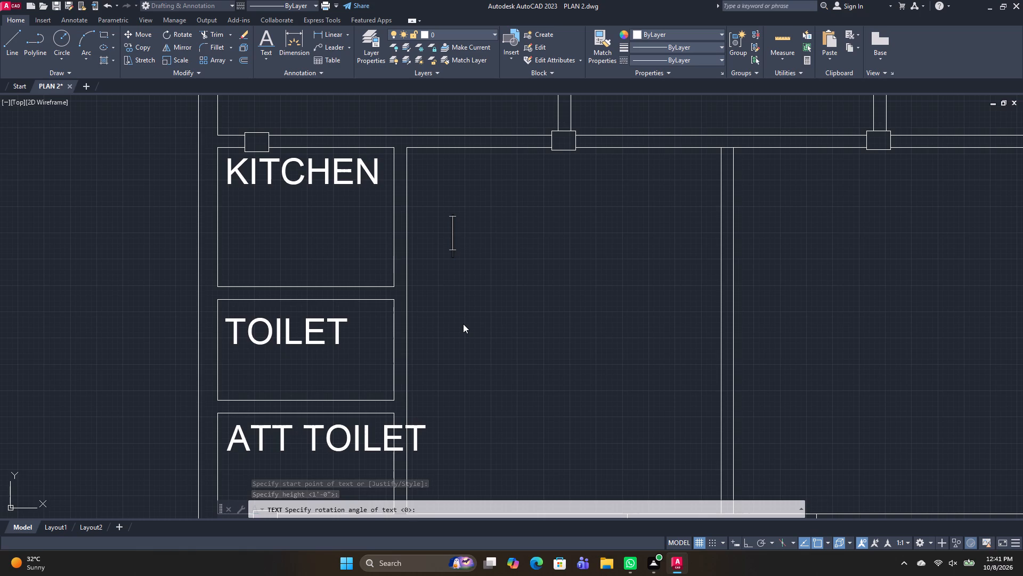
{"action": "type", "text": "DINNING"}
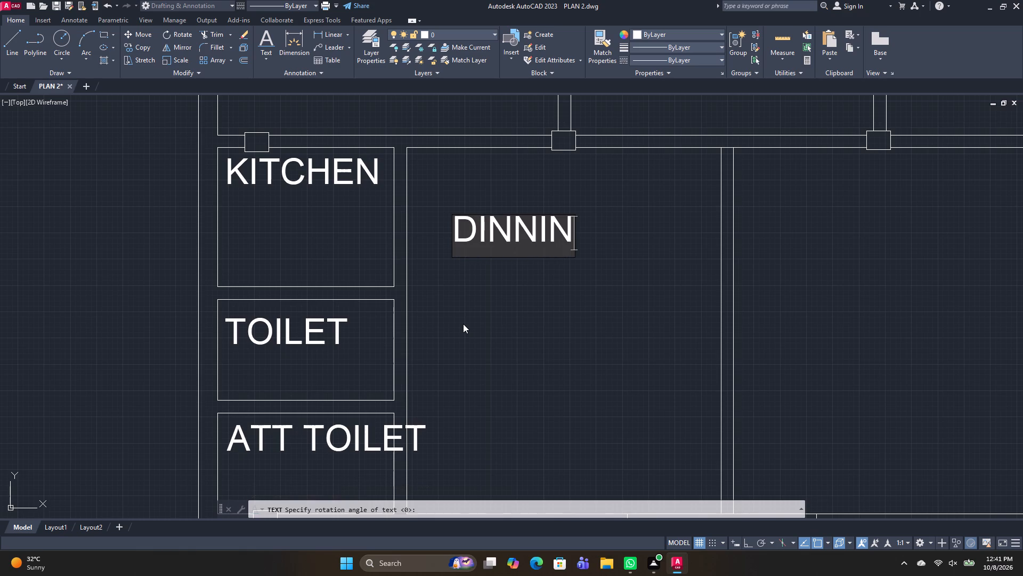
{"action": "key", "text": "Return"}
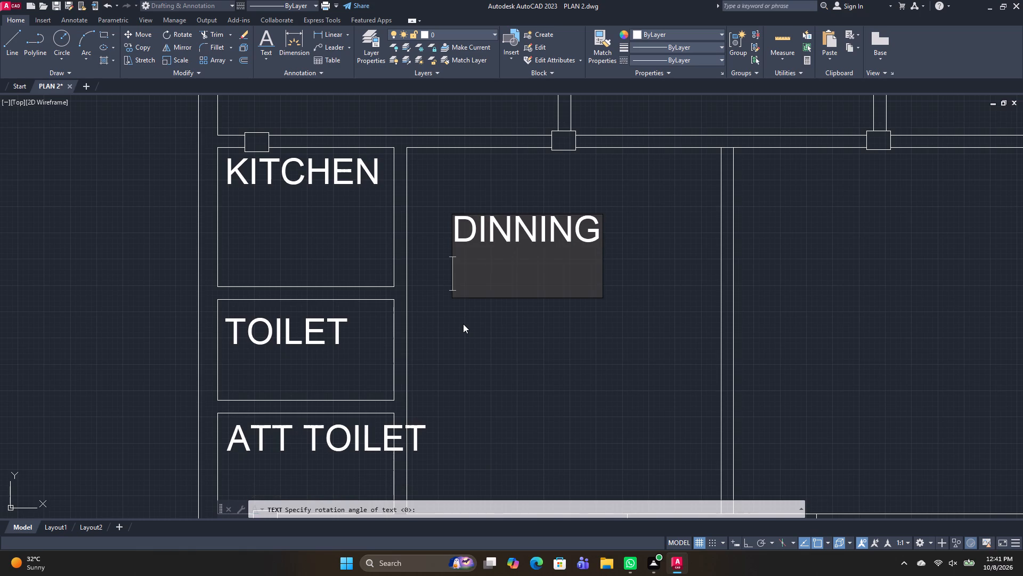
{"action": "type", "text": "SPACE"}
{"action": "key", "text": "Return"}
{"action": "key", "text": "Return"}
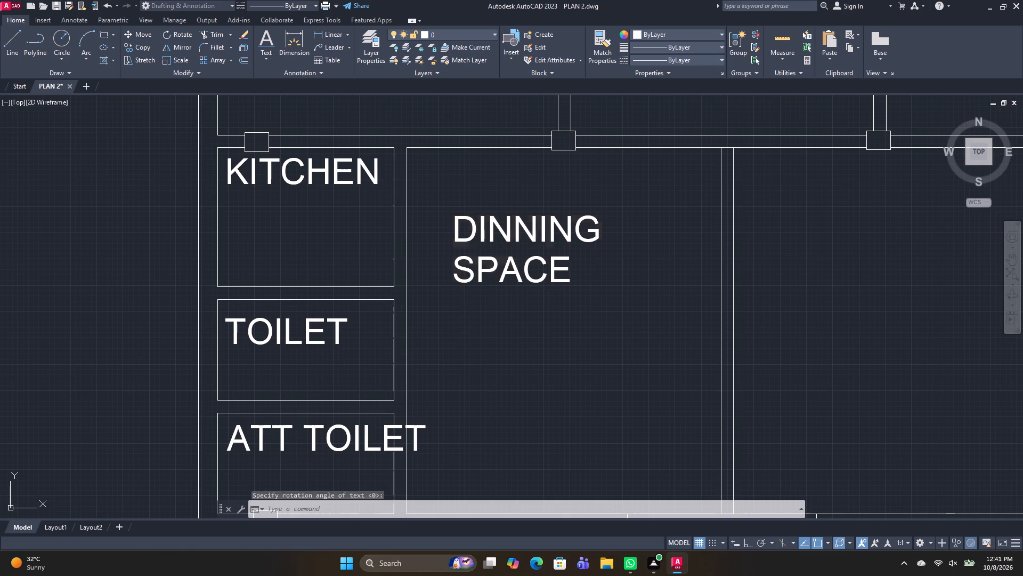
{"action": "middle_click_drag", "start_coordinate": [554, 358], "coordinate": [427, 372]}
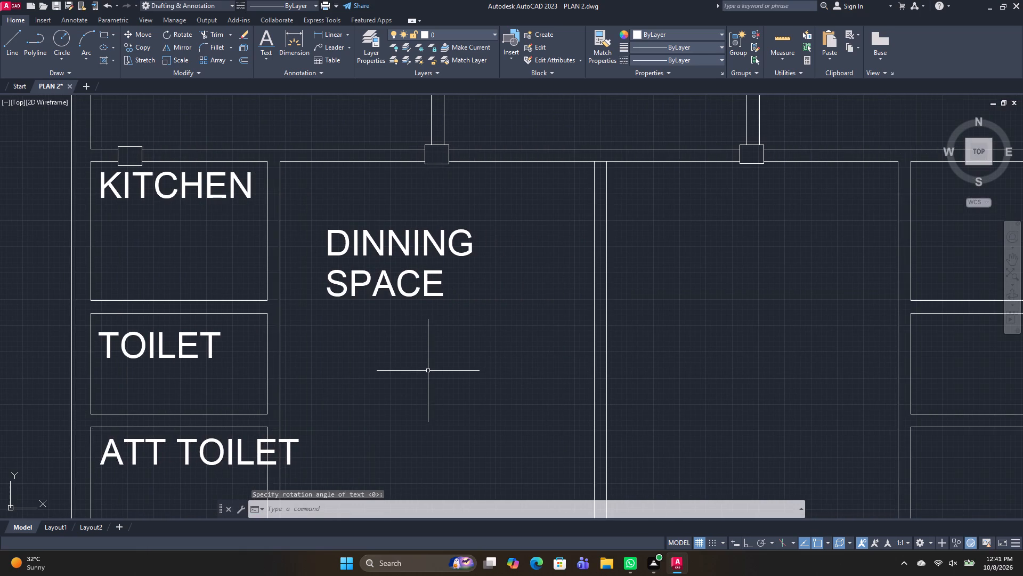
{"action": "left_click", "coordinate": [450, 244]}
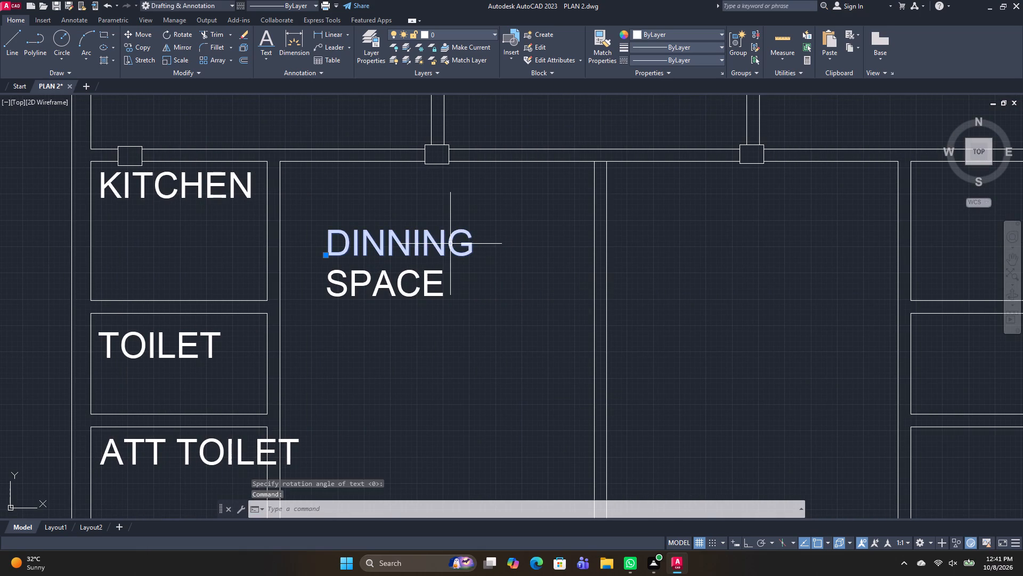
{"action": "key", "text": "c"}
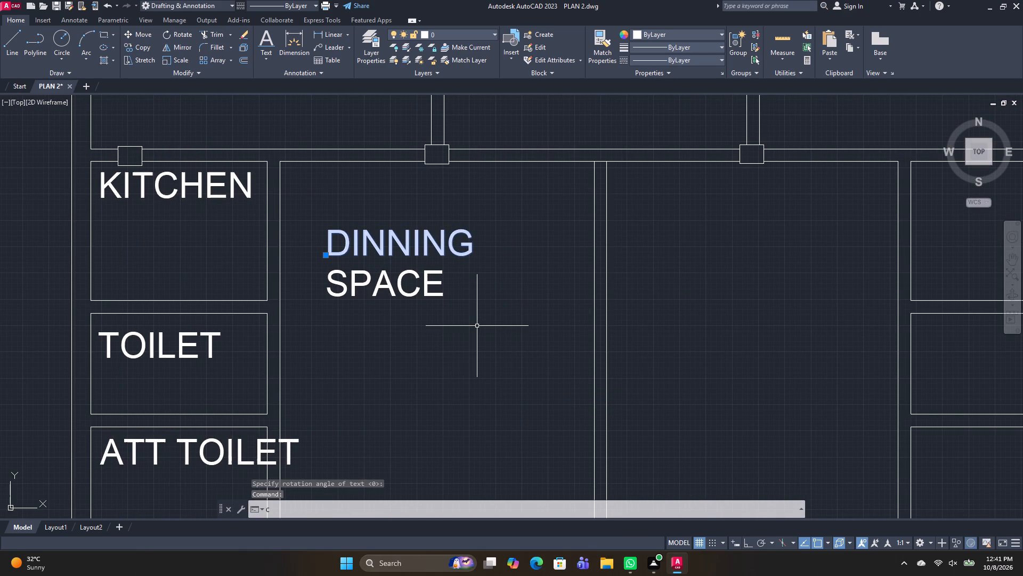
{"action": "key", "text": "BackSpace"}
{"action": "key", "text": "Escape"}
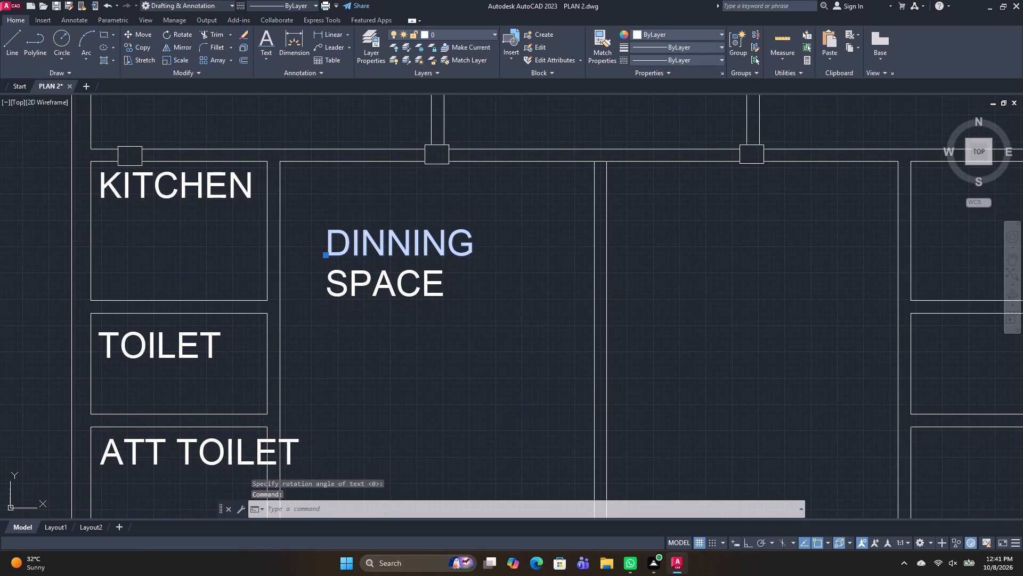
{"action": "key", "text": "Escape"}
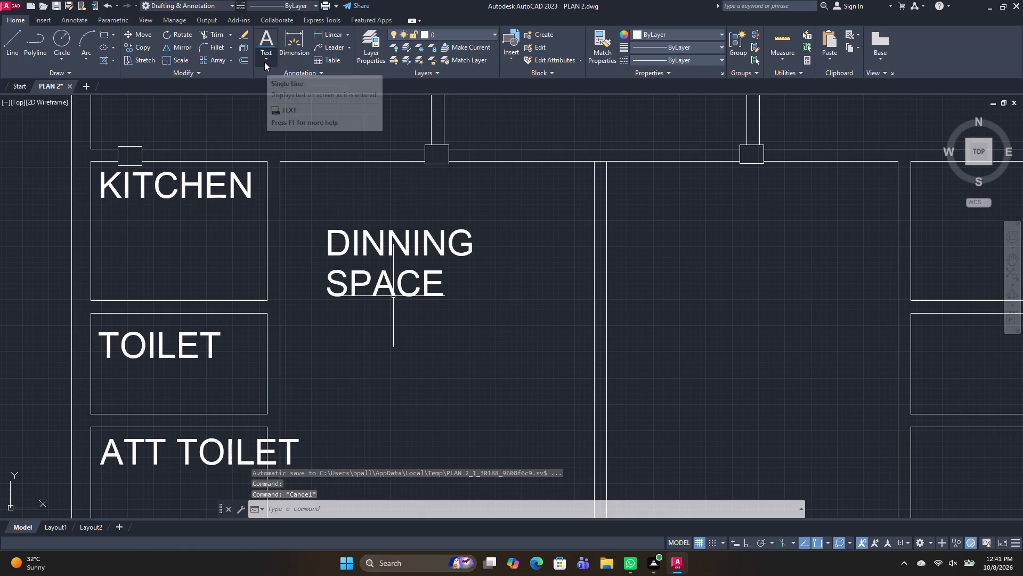
Add the two-line single-line text label DINNING / SPACE in the hall's right half, with 1'-0" height and 0 rotation.
{"action": "left_click", "coordinate": [267, 59]}
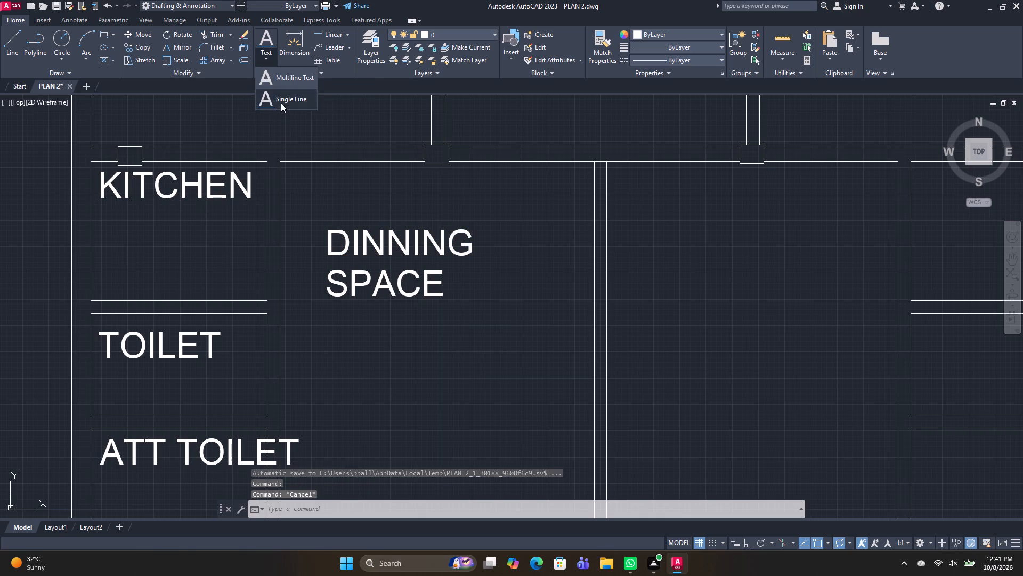
{"action": "left_click", "coordinate": [281, 103]}
{"action": "left_click", "coordinate": [631, 232]}
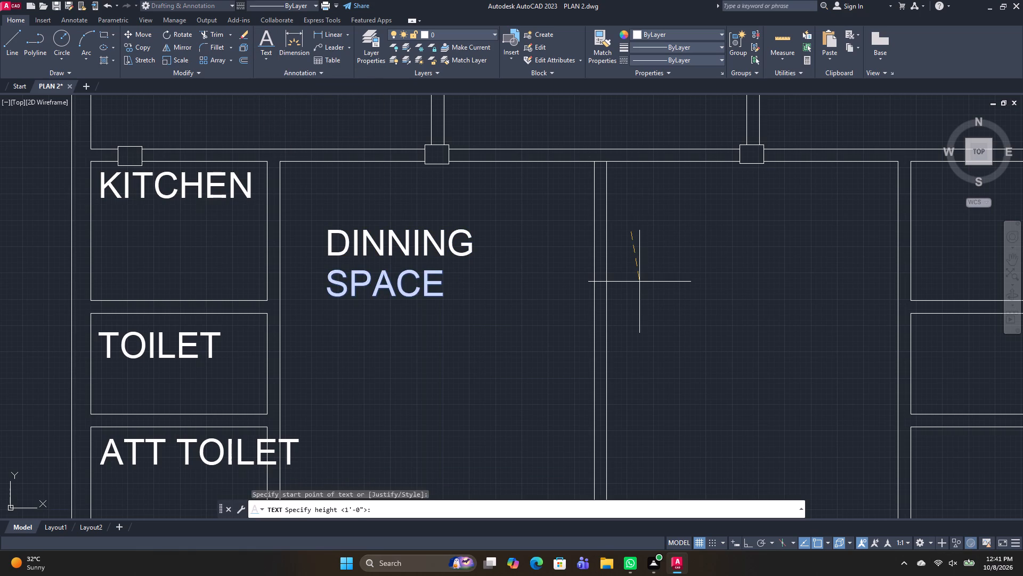
{"action": "key", "text": "space"}
{"action": "key", "text": "space"}
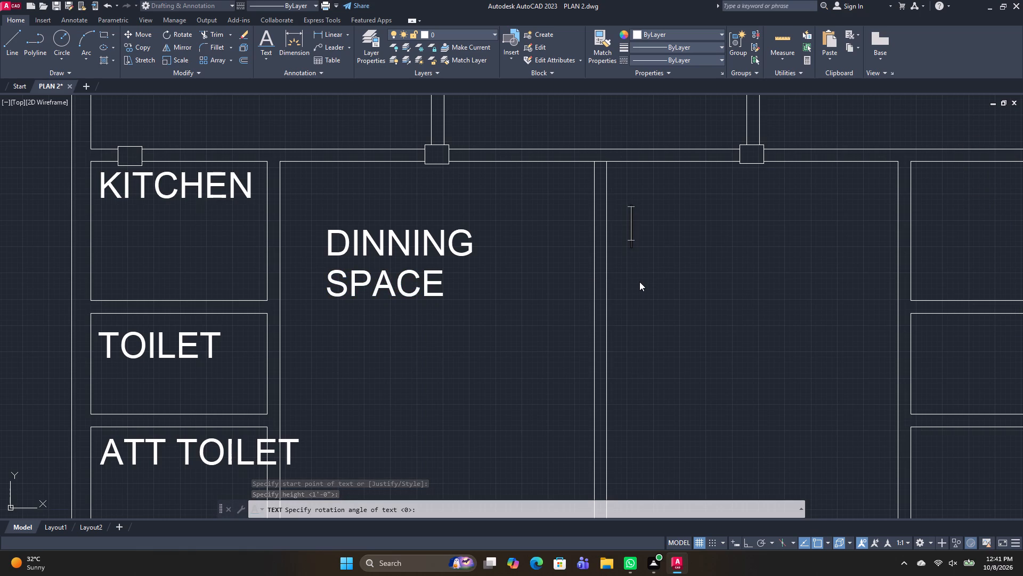
{"action": "type", "text": "DINNING"}
{"action": "key", "text": "space"}
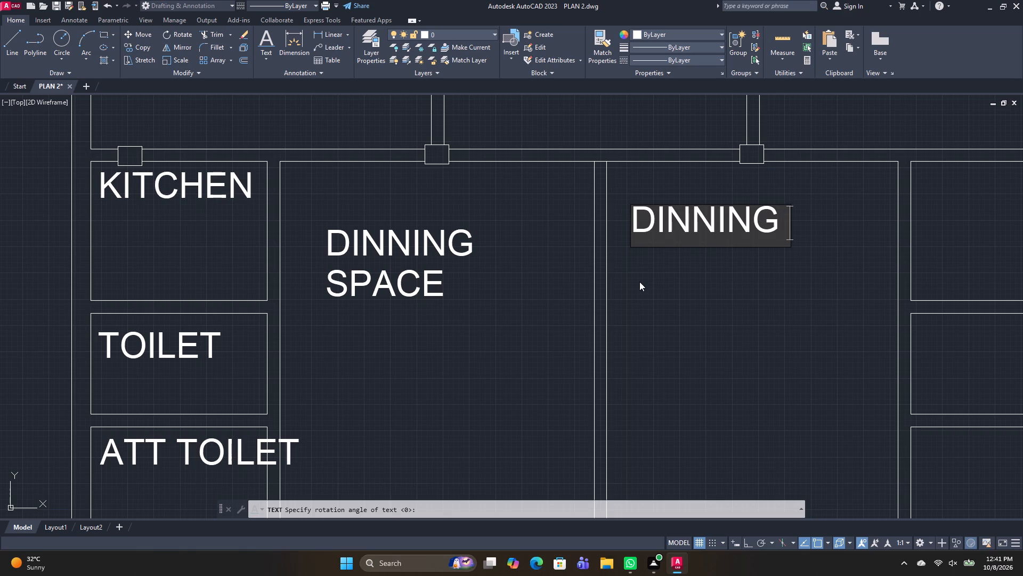
{"action": "key", "text": "Return"}
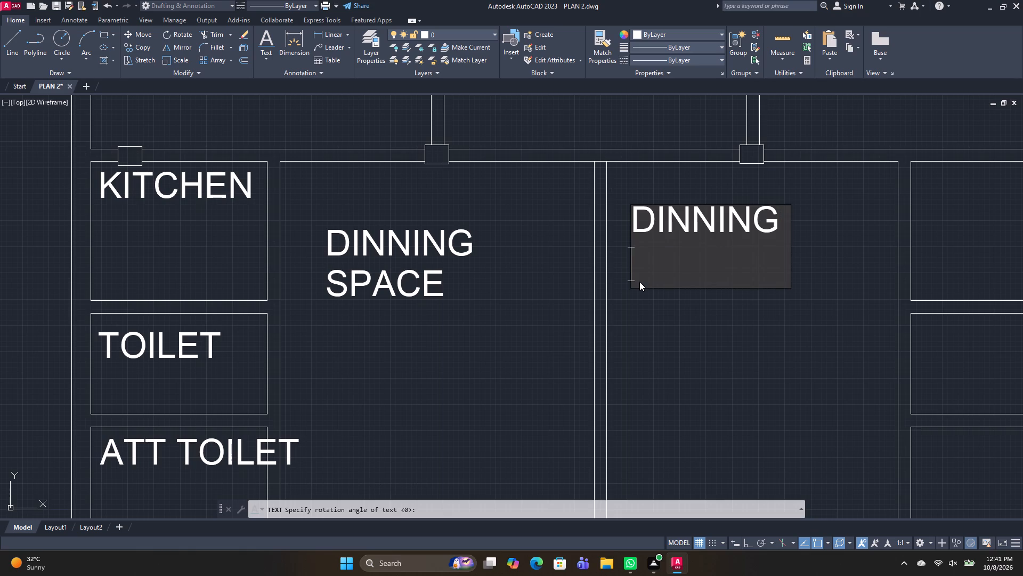
{"action": "type", "text": "SPACE"}
{"action": "key", "text": "Return"}
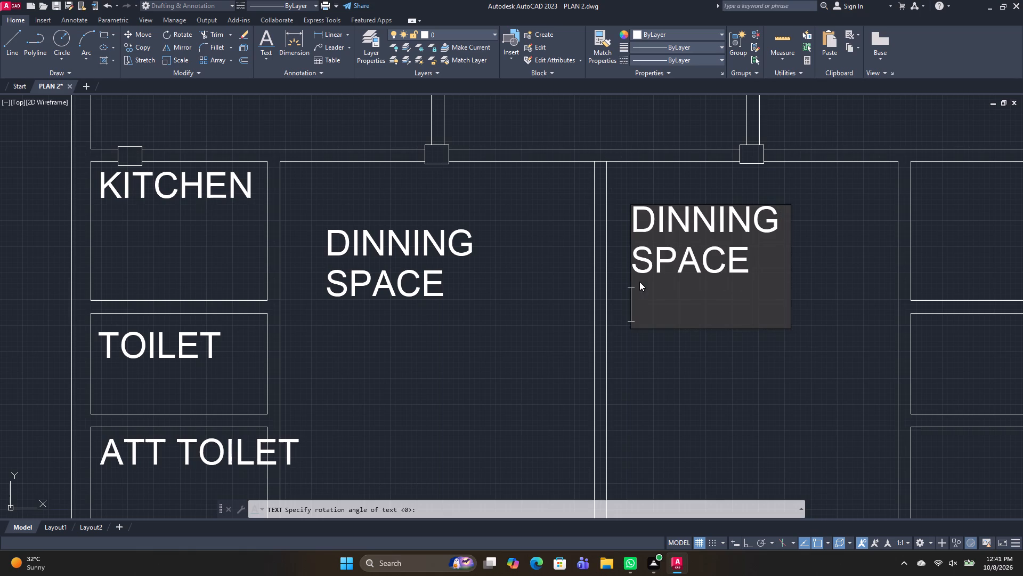
{"action": "key", "text": "Return"}
Copy the KITCHEN, TOILET and ATT TOILET labels from the left-side rooms into the three matching small rooms on the plan's right side.
{"action": "scroll", "coordinate": [665, 278], "scroll_direction": "down", "scroll_amount": 3}
{"action": "middle_click_drag", "start_coordinate": [681, 348], "coordinate": [587, 294]}
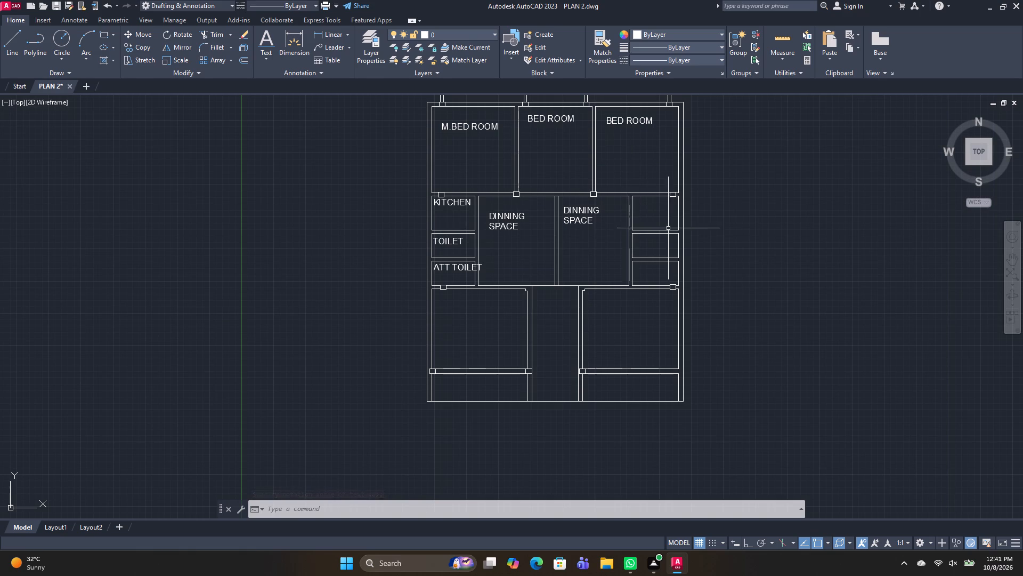
{"action": "scroll", "coordinate": [675, 232], "scroll_direction": "up", "scroll_amount": 1}
{"action": "left_click", "coordinate": [322, 184]}
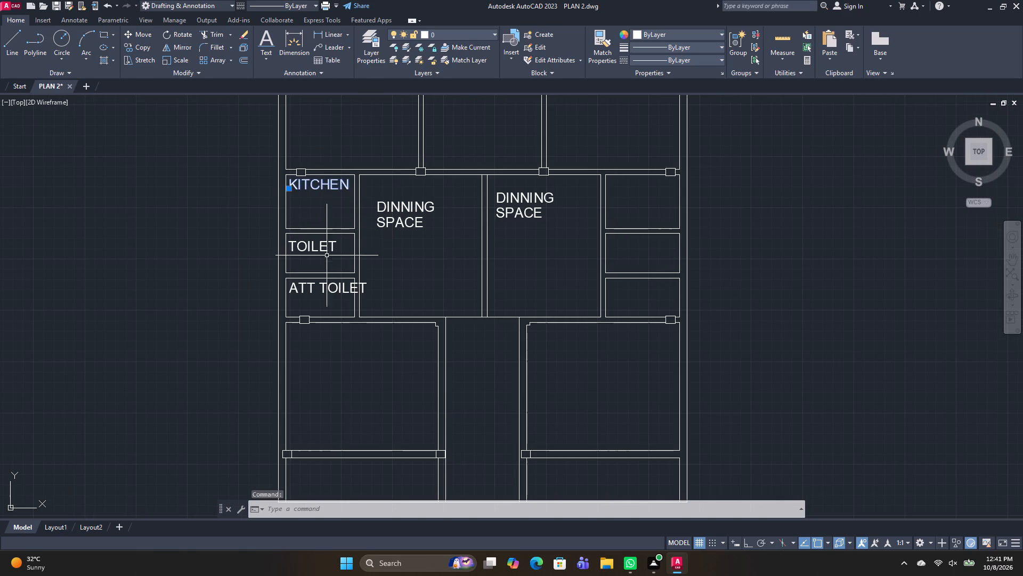
{"action": "left_click", "coordinate": [319, 247]}
{"action": "left_click", "coordinate": [331, 293]}
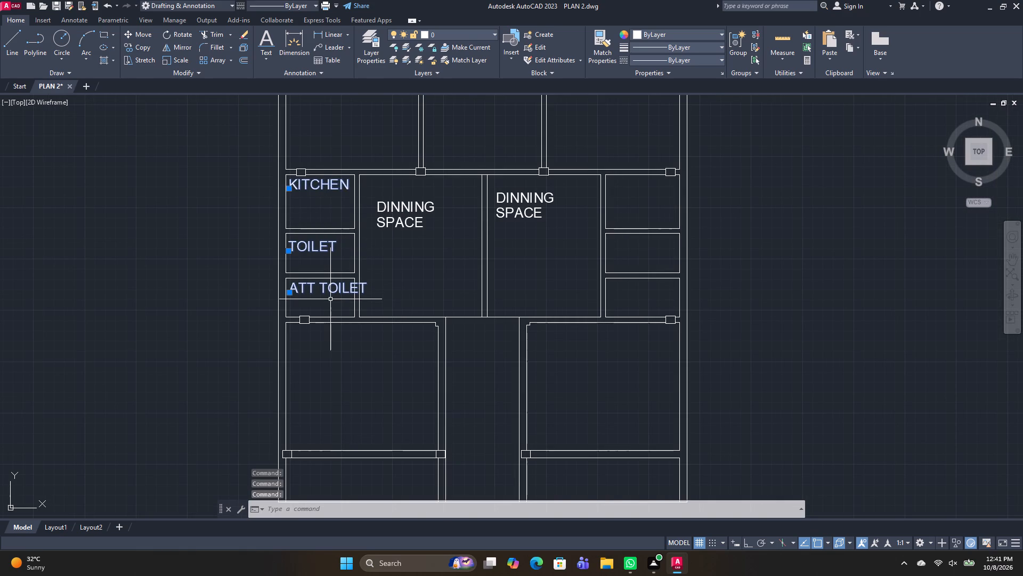
{"action": "type", "text": "CO"}
{"action": "key", "text": "space"}
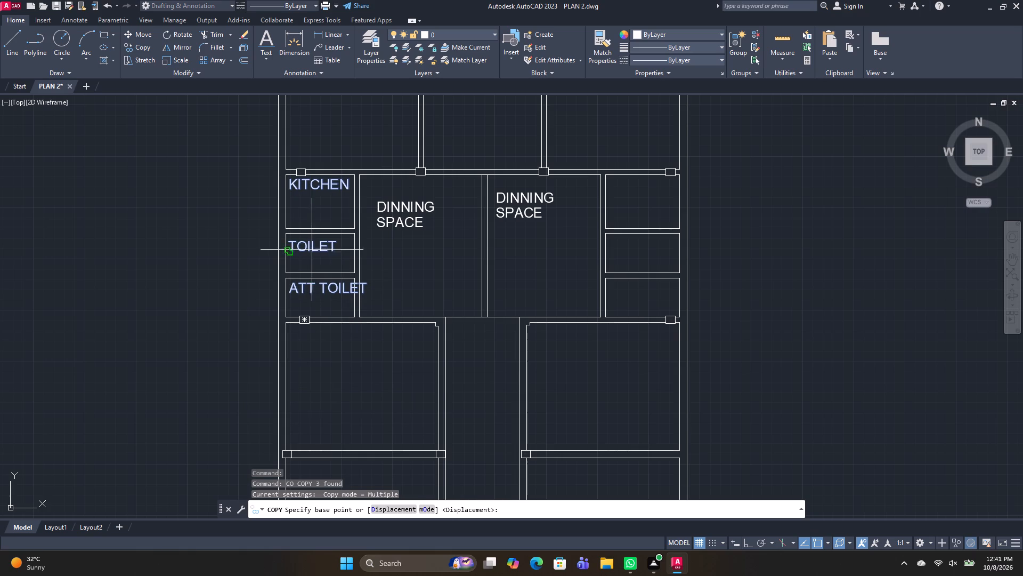
{"action": "left_click", "coordinate": [314, 245]}
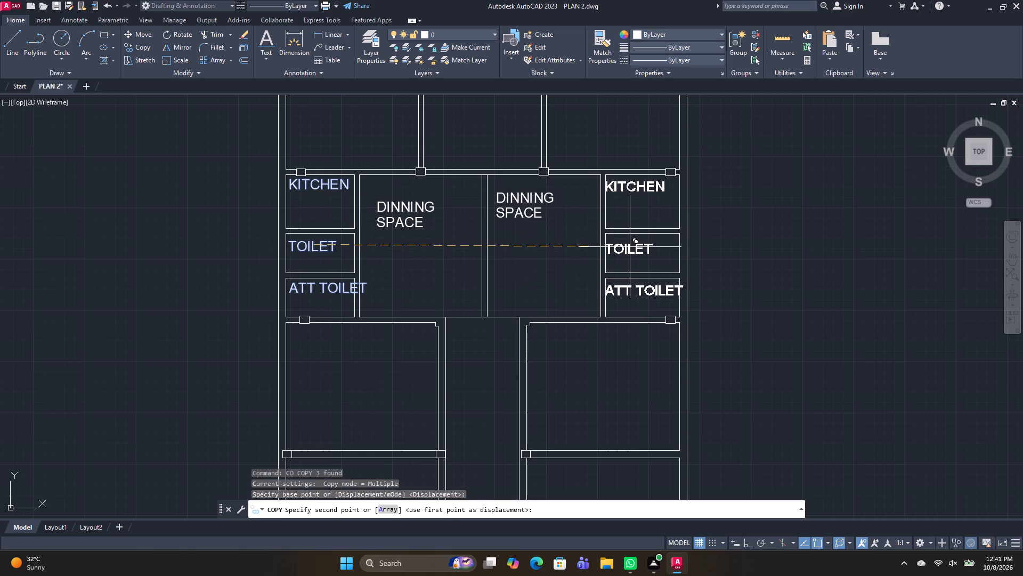
{"action": "left_click", "coordinate": [635, 246]}
{"action": "key", "text": "space"}
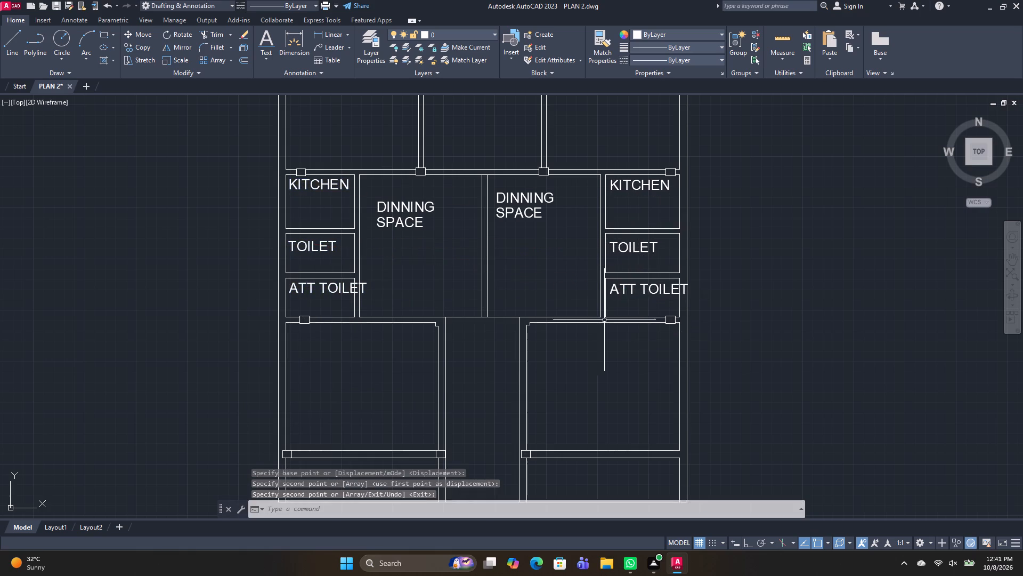
Copy the M.BED ROOM label from the upper-left bedroom into the two large lower rooms on either side of the passage.
{"action": "middle_click_drag", "start_coordinate": [580, 327], "coordinate": [595, 223]}
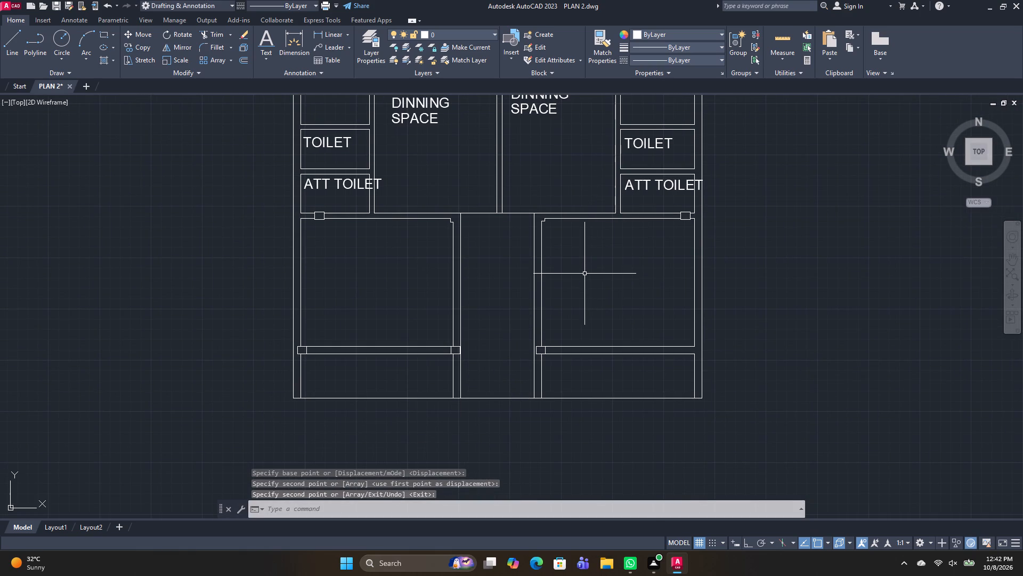
{"action": "middle_click_drag", "start_coordinate": [412, 311], "coordinate": [499, 430]}
{"action": "scroll", "coordinate": [461, 314], "scroll_direction": "down", "scroll_amount": 2}
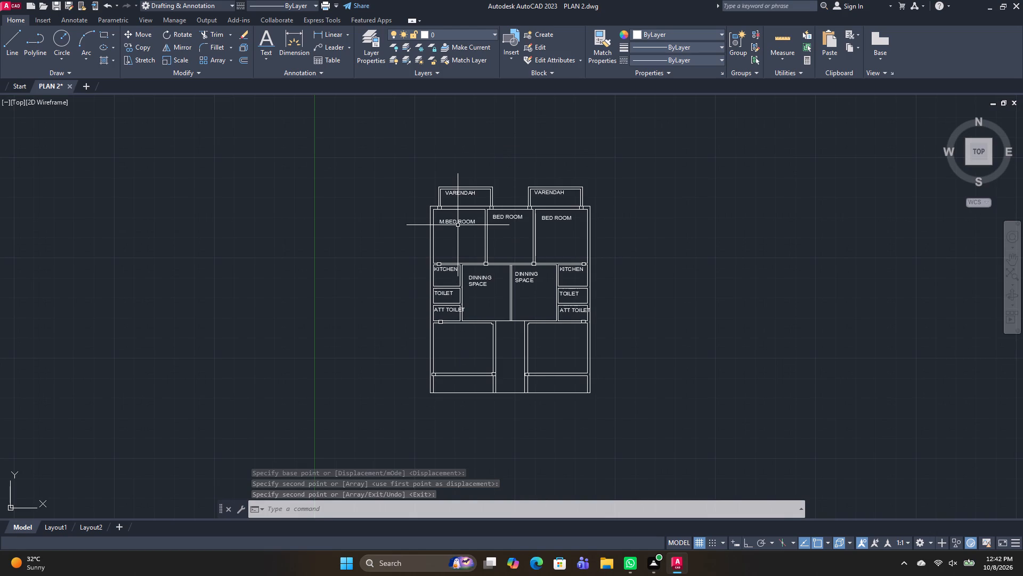
{"action": "left_click", "coordinate": [457, 221]}
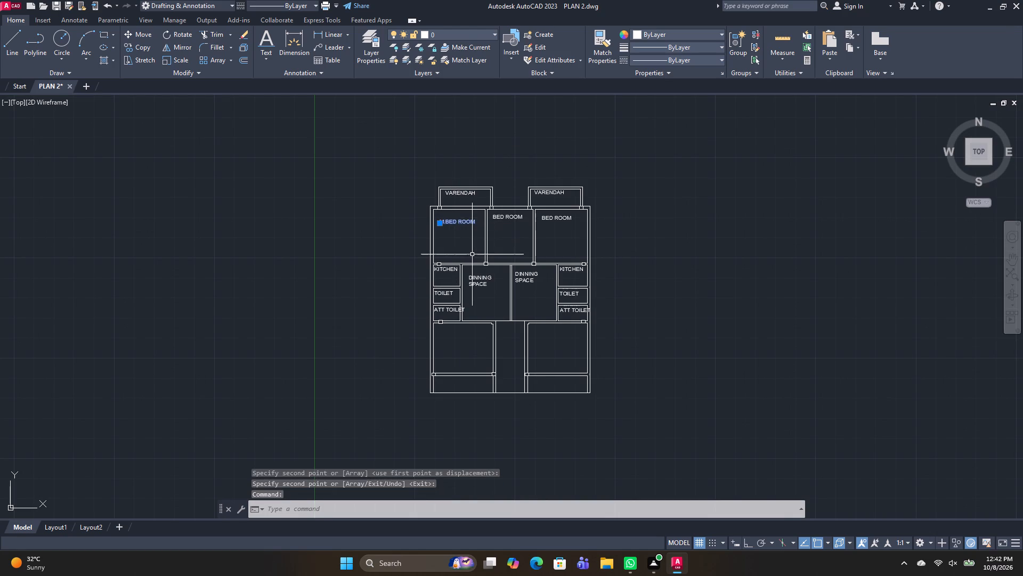
{"action": "type", "text": "CO"}
{"action": "key", "text": "space"}
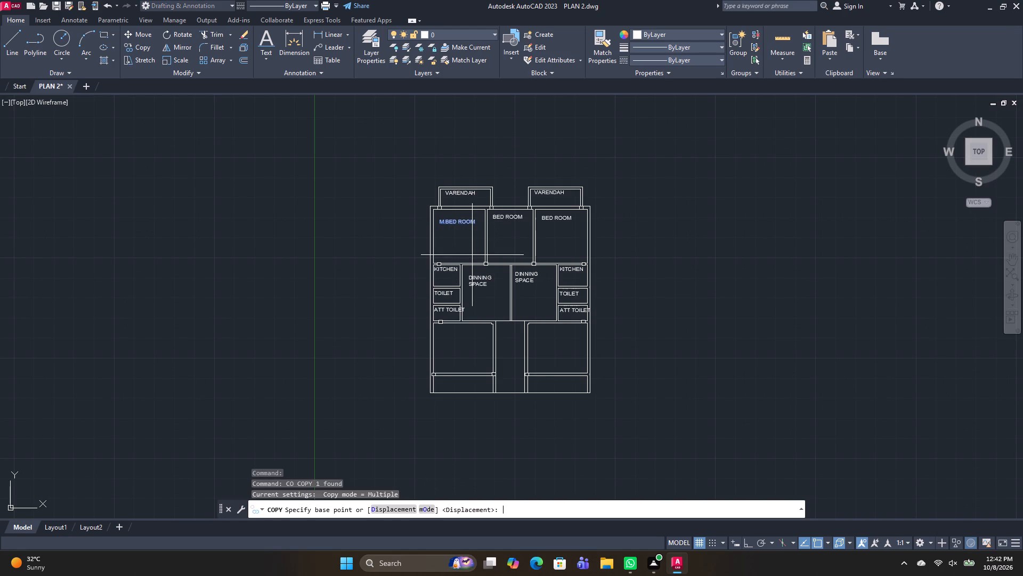
{"action": "left_click", "coordinate": [460, 221]}
{"action": "scroll", "coordinate": [445, 339], "scroll_direction": "up", "scroll_amount": 2}
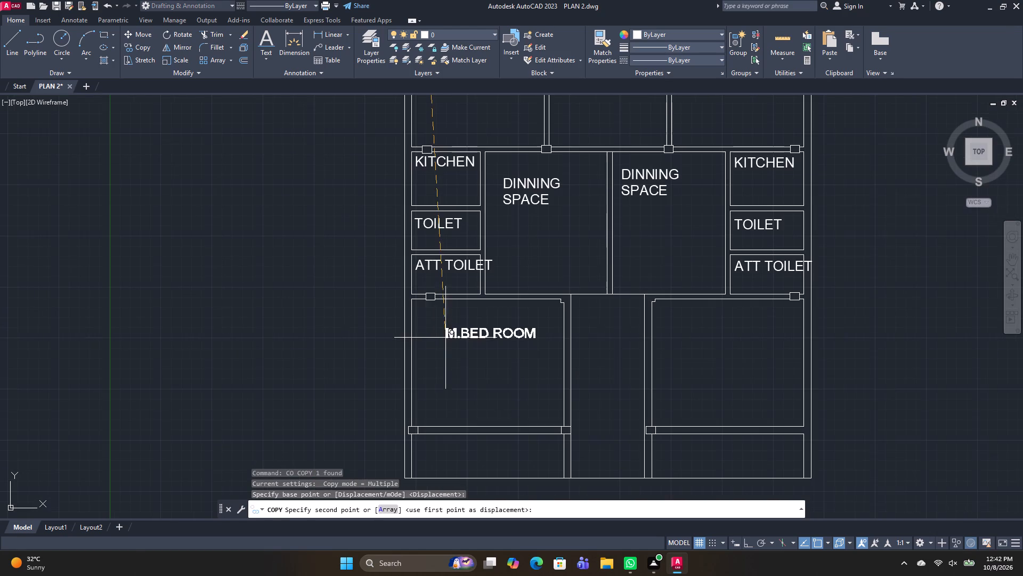
{"action": "left_click", "coordinate": [437, 341]}
{"action": "left_click", "coordinate": [695, 341]}
{"action": "key", "text": "Escape"}
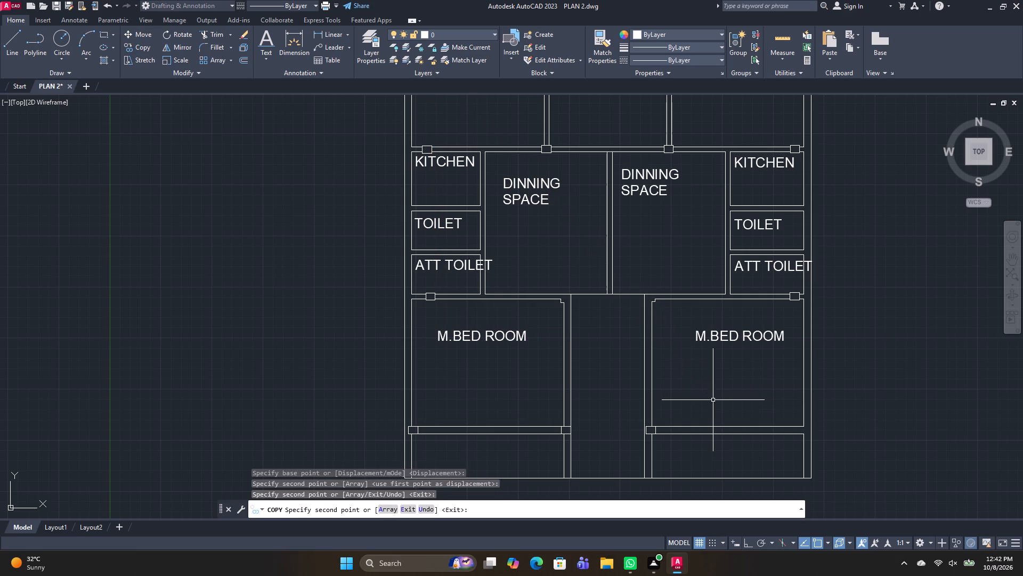
Copy both VARENDAH labels together from the top projections into the two narrow strips below the lower master bedrooms.
{"action": "middle_click_drag", "start_coordinate": [591, 389], "coordinate": [573, 316]}
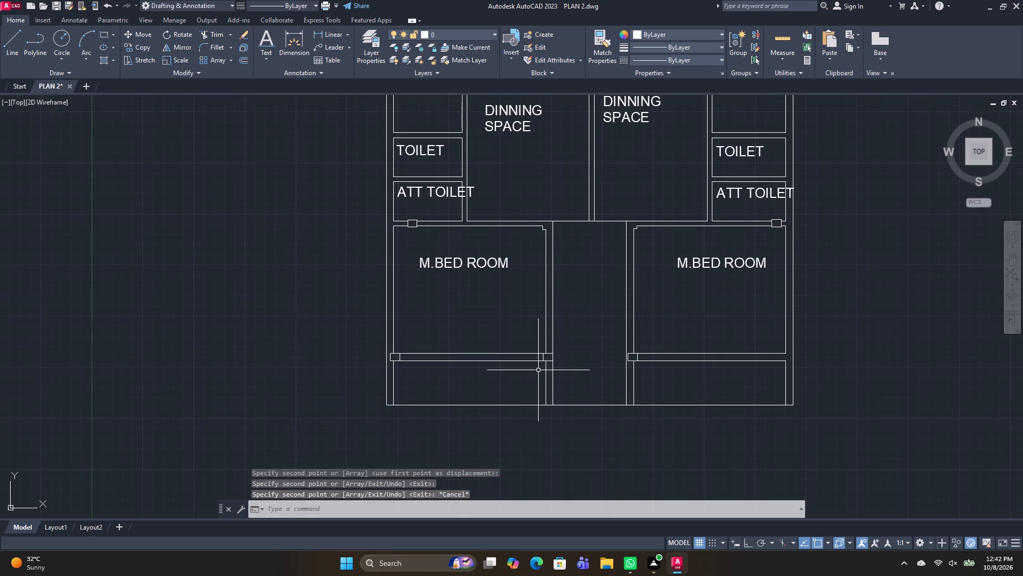
{"action": "scroll", "coordinate": [532, 342], "scroll_direction": "down", "scroll_amount": 3}
{"action": "scroll", "coordinate": [511, 235], "scroll_direction": "up", "scroll_amount": 2}
{"action": "left_click", "coordinate": [517, 237]}
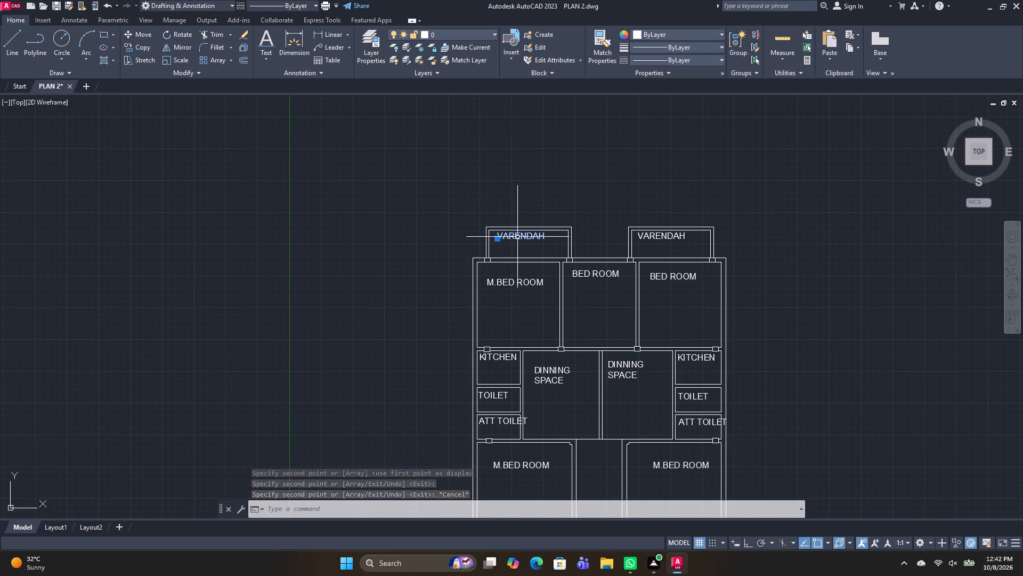
{"action": "scroll", "coordinate": [686, 261], "scroll_direction": "up", "scroll_amount": 1}
{"action": "left_click", "coordinate": [652, 225]}
{"action": "type", "text": "CO"}
{"action": "key", "text": "space"}
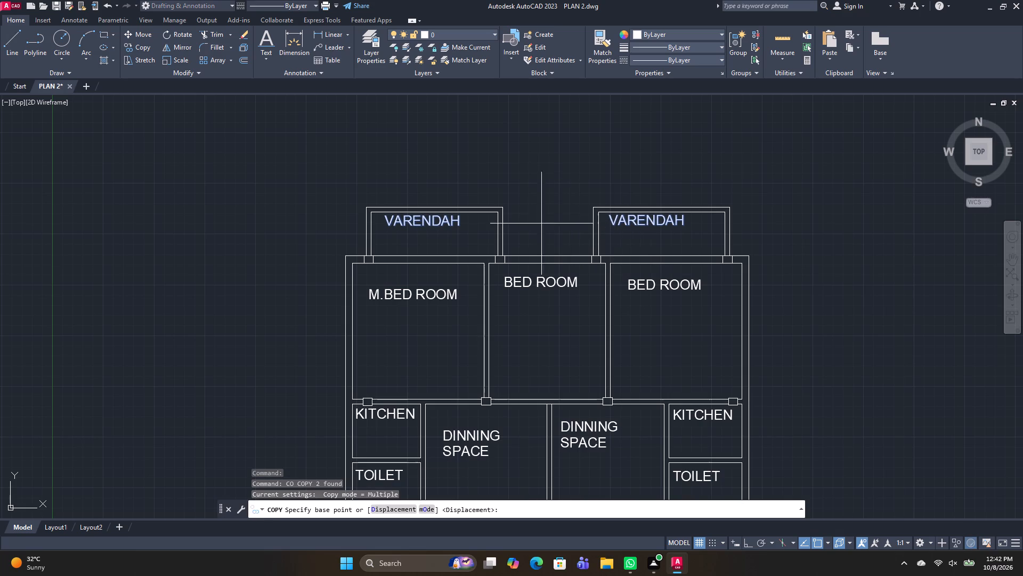
{"action": "left_click", "coordinate": [551, 217]}
{"action": "middle_click_drag", "start_coordinate": [563, 415], "coordinate": [546, 238]}
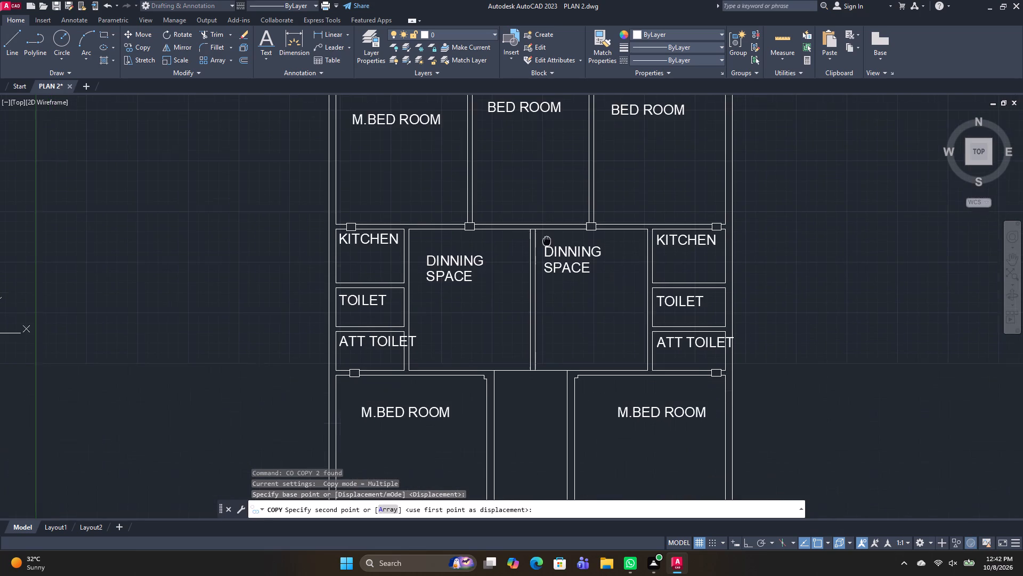
{"action": "middle_click_drag", "start_coordinate": [531, 411], "coordinate": [519, 251]}
{"action": "scroll", "coordinate": [520, 284], "scroll_direction": "down", "scroll_amount": 1}
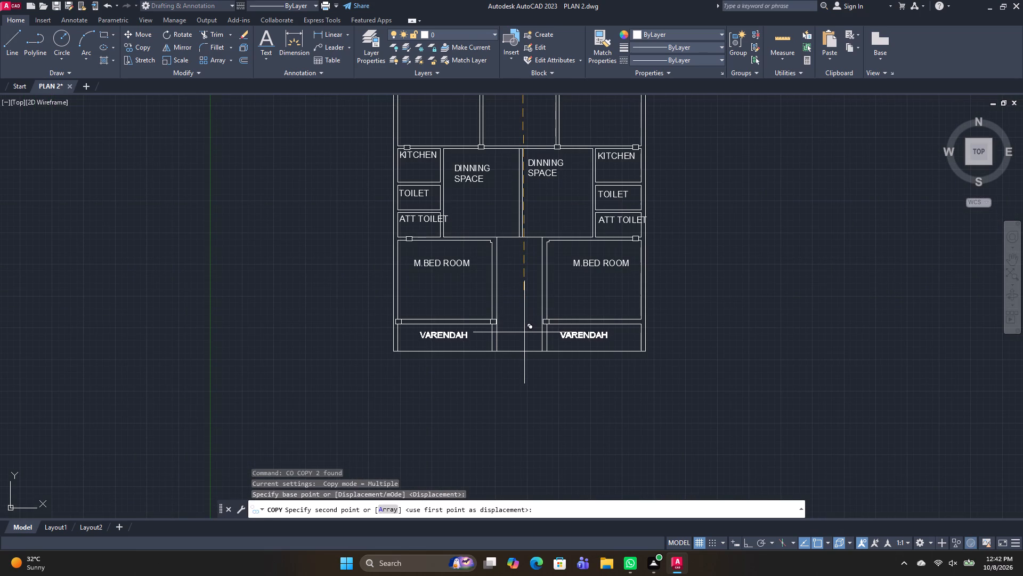
{"action": "left_click", "coordinate": [524, 332]}
{"action": "key", "text": "grave"}
{"action": "key", "text": "Escape"}
{"action": "key", "text": "Escape"}
Stretch the passage-side edge of the column above the lower-right VARENDAH out to the passage wall's outer line.
{"action": "scroll", "coordinate": [534, 304], "scroll_direction": "up", "scroll_amount": 1}
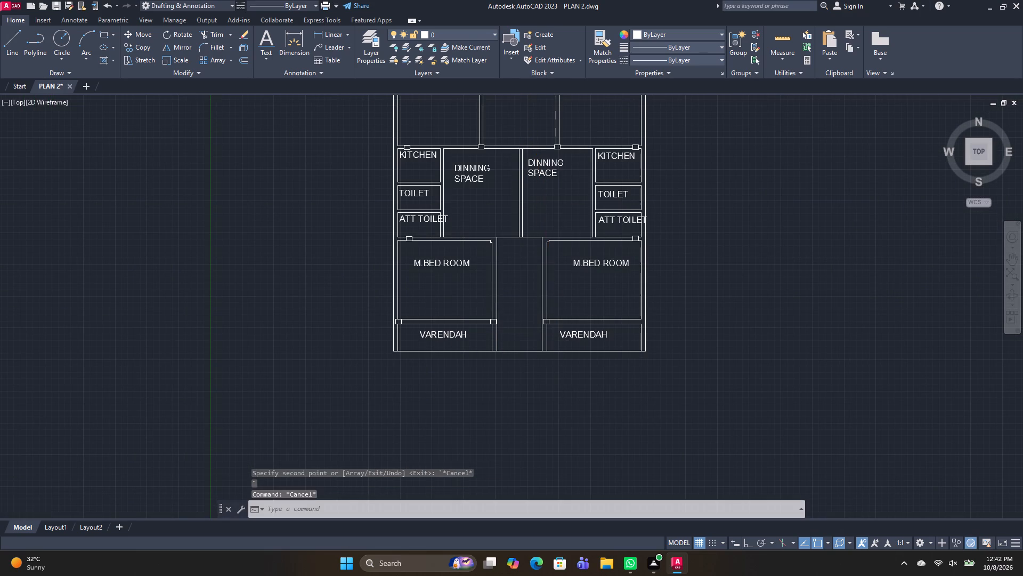
{"action": "scroll", "coordinate": [548, 331], "scroll_direction": "up", "scroll_amount": 2}
{"action": "left_click", "coordinate": [545, 338]}
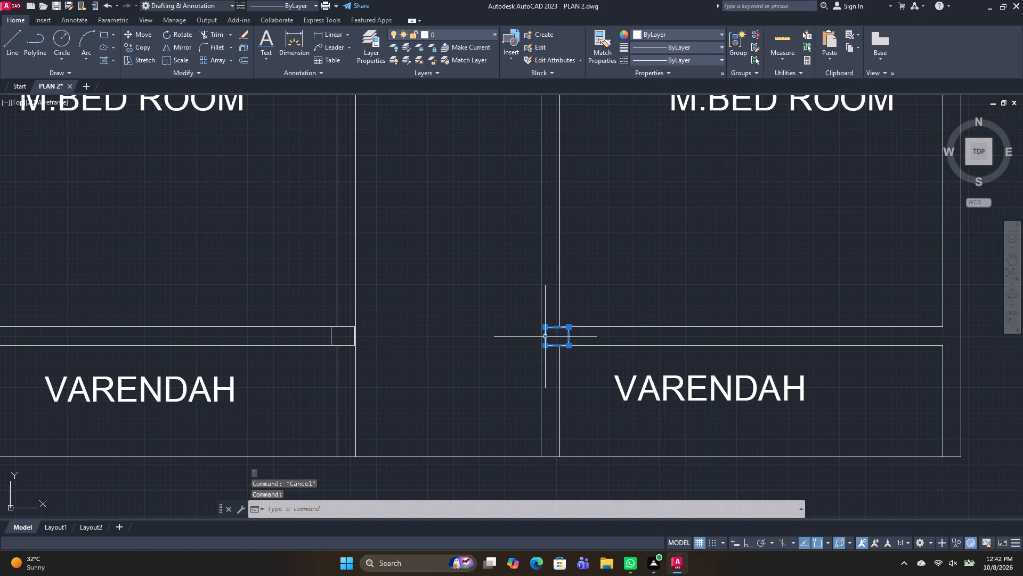
{"action": "scroll", "coordinate": [545, 338], "scroll_direction": "up", "scroll_amount": 3}
{"action": "left_click", "coordinate": [544, 338]}
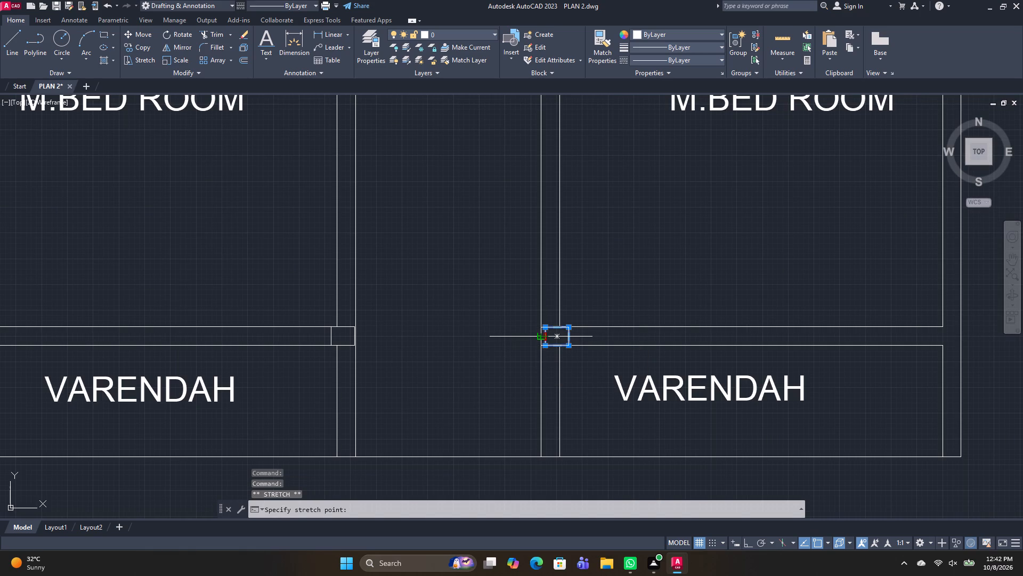
{"action": "left_click", "coordinate": [539, 337]}
{"action": "key", "text": "space"}
{"action": "scroll", "coordinate": [355, 339], "scroll_direction": "up", "scroll_amount": 3}
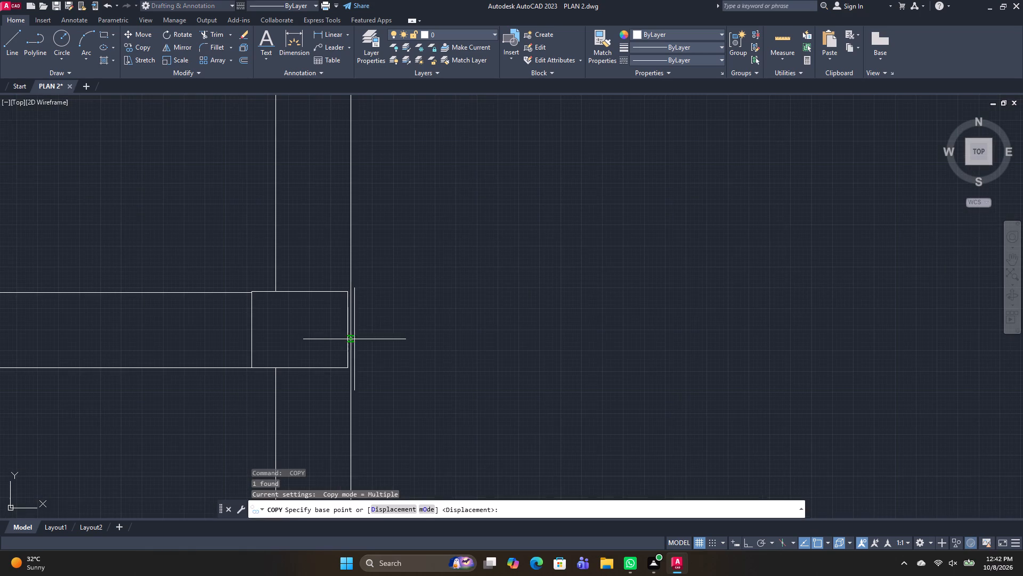
{"action": "key", "text": "Escape"}
Stretch the passage-side edge of the column above the lower-left VARENDAH out to the passage wall's outer line.
{"action": "left_click", "coordinate": [347, 333]}
{"action": "left_click", "coordinate": [347, 333]}
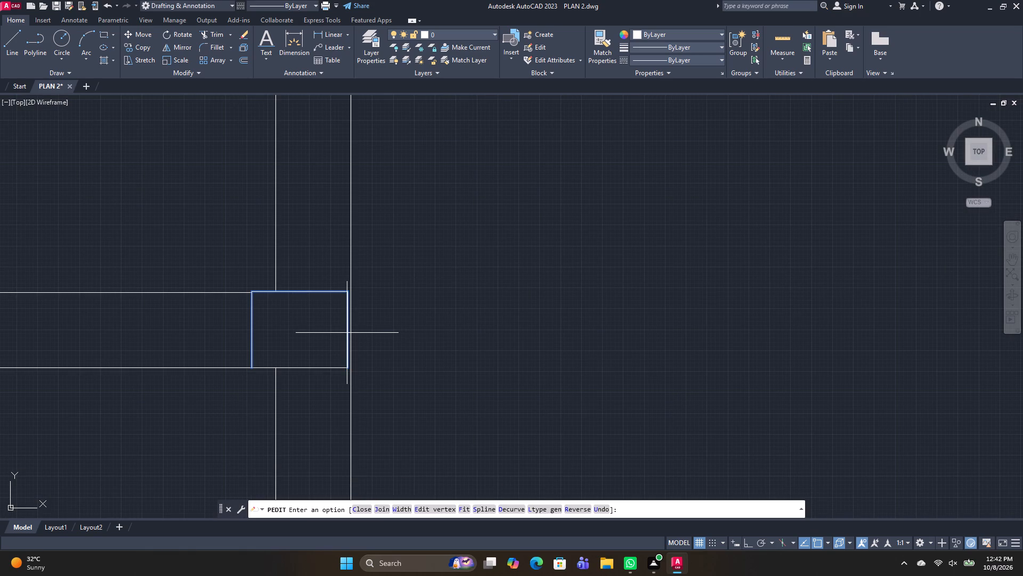
{"action": "key", "text": "Escape"}
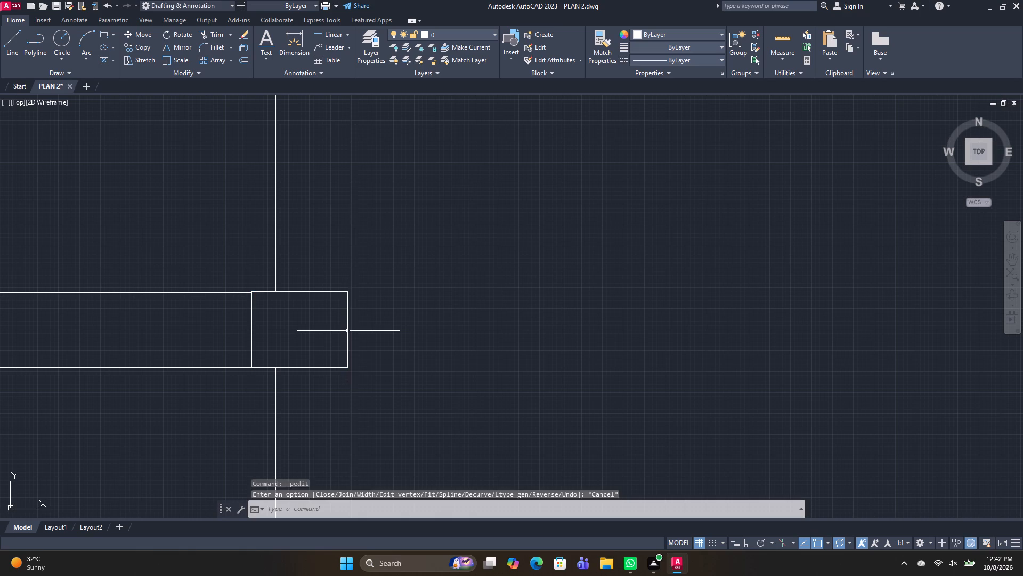
{"action": "left_click", "coordinate": [348, 330]}
{"action": "left_click", "coordinate": [348, 332]}
{"action": "left_click", "coordinate": [352, 332]}
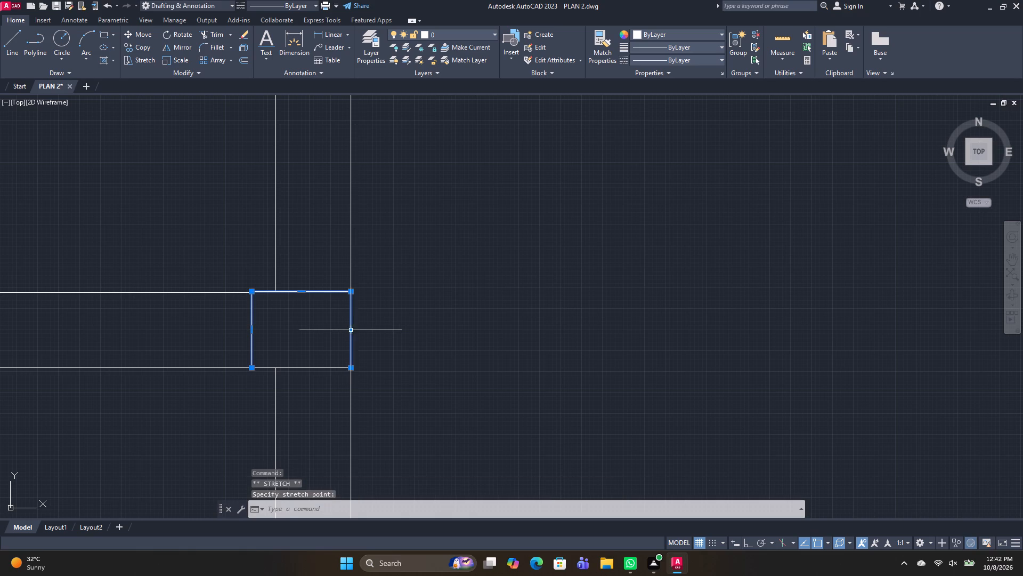
{"action": "scroll", "coordinate": [444, 343], "scroll_direction": "down", "scroll_amount": 4}
{"action": "key", "text": "Escape"}
Stretch the outer edge of the column at the plan's left wall above the lower-left VARENDAH to the outer wall line.
{"action": "scroll", "coordinate": [173, 344], "scroll_direction": "up", "scroll_amount": 3}
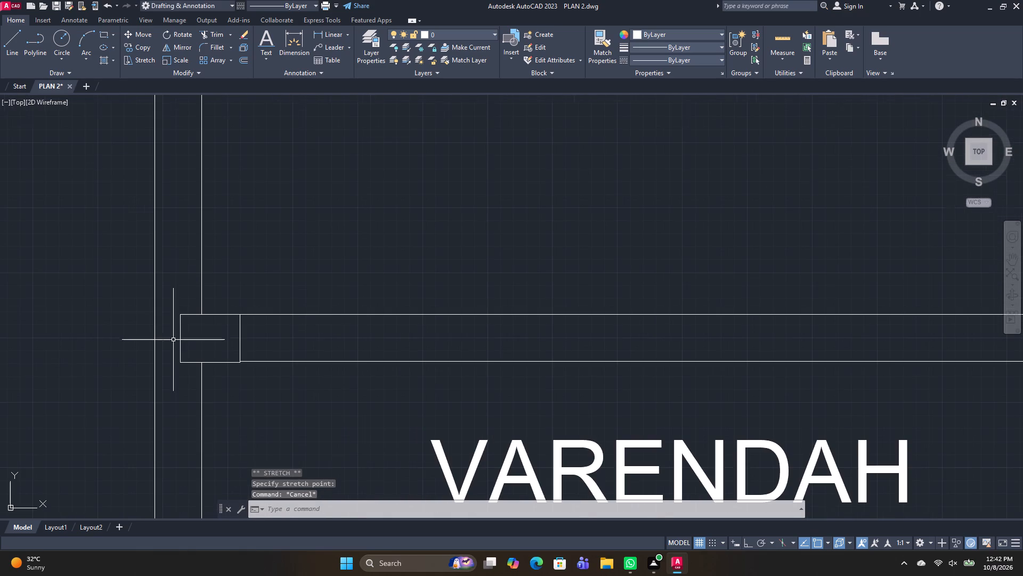
{"action": "left_click", "coordinate": [178, 339]}
{"action": "double_click", "coordinate": [184, 341]}
{"action": "left_click", "coordinate": [178, 339]}
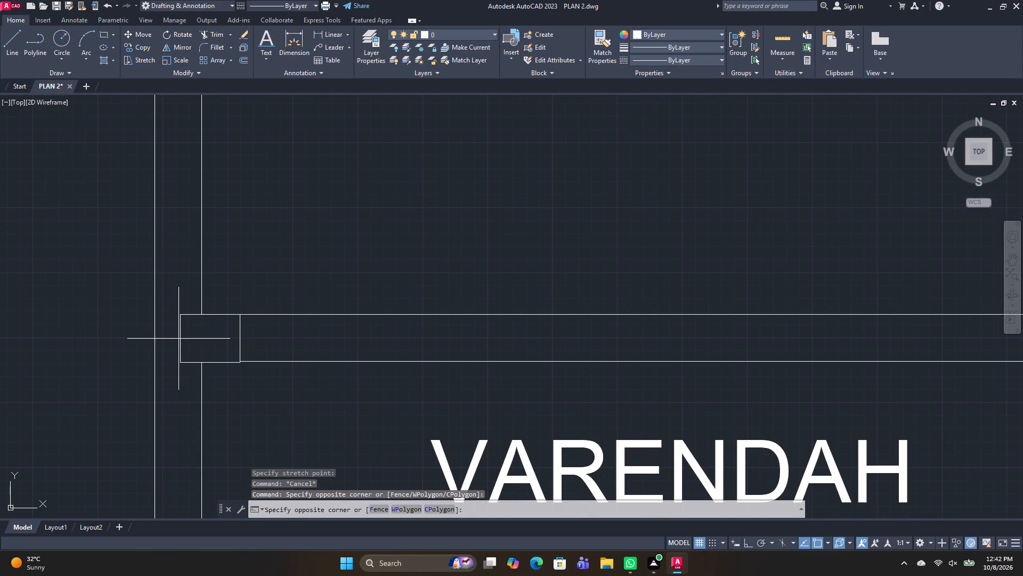
{"action": "left_click", "coordinate": [183, 338]}
{"action": "left_click", "coordinate": [183, 333]}
{"action": "left_click", "coordinate": [181, 340]}
{"action": "left_click", "coordinate": [180, 341]}
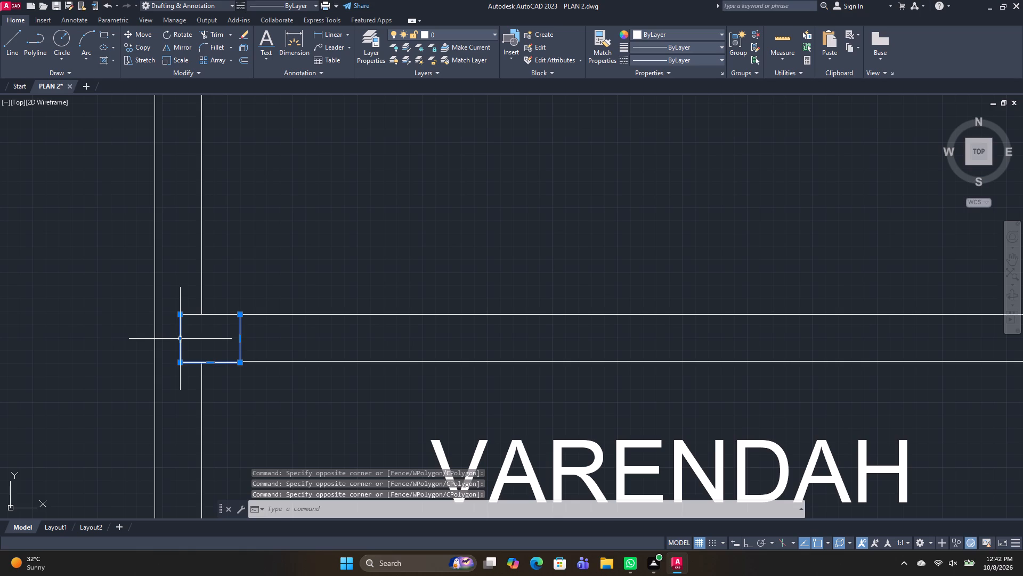
{"action": "left_click", "coordinate": [180, 338]}
{"action": "left_click", "coordinate": [155, 337]}
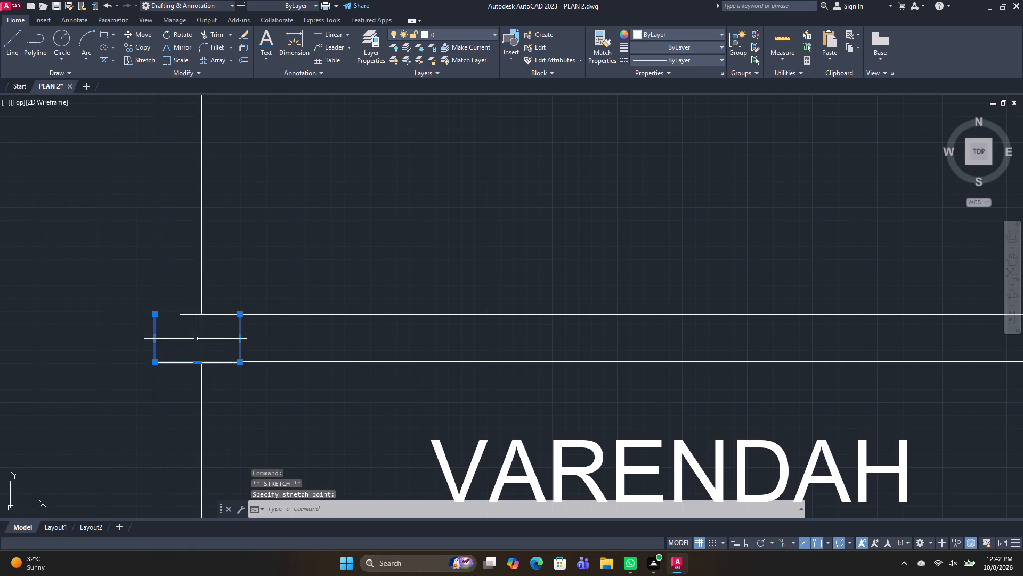
{"action": "key", "text": "Escape"}
Trim the leftover line stub along the upper side of the stretched column at the plan's left outer wall.
{"action": "key", "text": "t"}
{"action": "type", "text": "R"}
{"action": "key", "text": "space"}
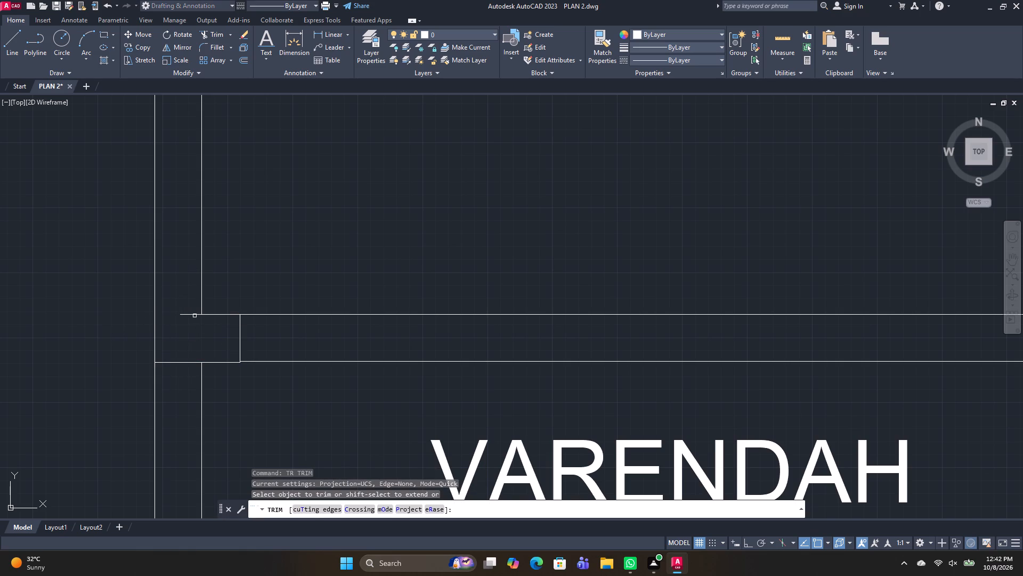
{"action": "left_click", "coordinate": [193, 315], "text": "shift"}
{"action": "scroll", "coordinate": [324, 279], "scroll_direction": "down", "scroll_amount": 3}
{"action": "middle_click_drag", "start_coordinate": [358, 271], "coordinate": [365, 399]}
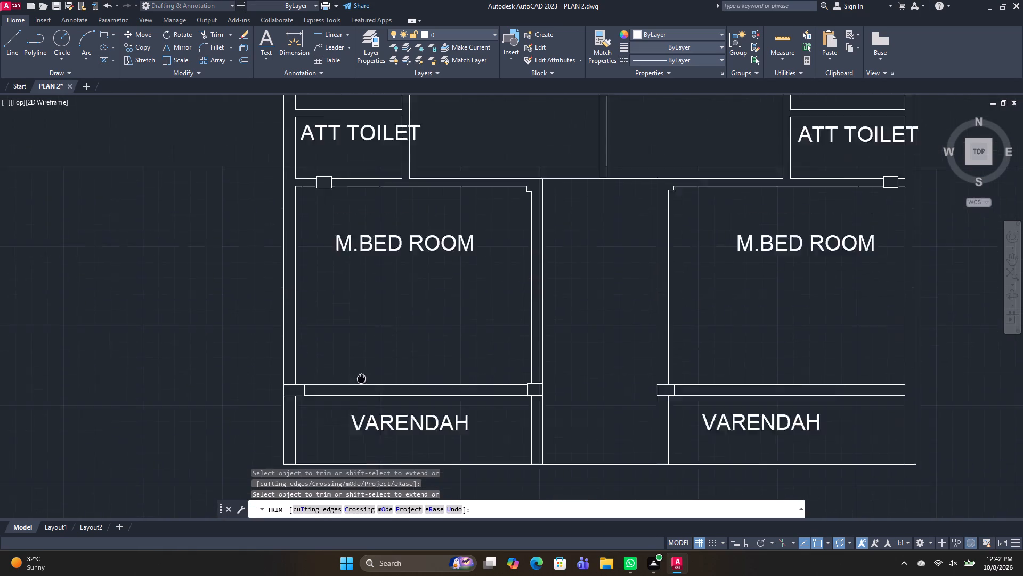
{"action": "middle_click_drag", "start_coordinate": [365, 399], "coordinate": [376, 425]}
{"action": "key", "text": "Escape"}
{"action": "scroll", "coordinate": [351, 235], "scroll_direction": "up", "scroll_amount": 1}
{"action": "scroll", "coordinate": [541, 272], "scroll_direction": "down", "scroll_amount": 1}
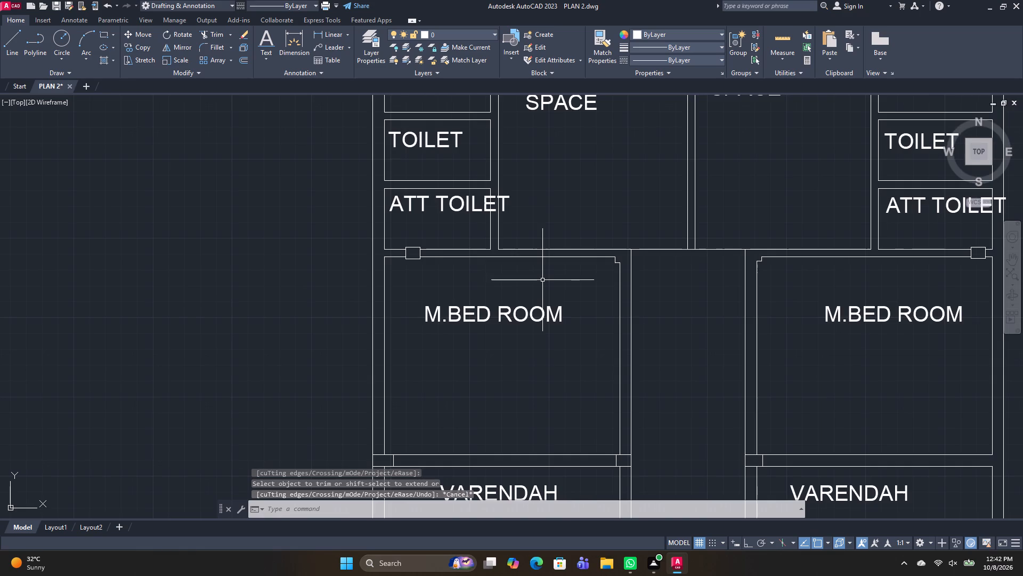
{"action": "scroll", "coordinate": [542, 280], "scroll_direction": "down", "scroll_amount": 2}
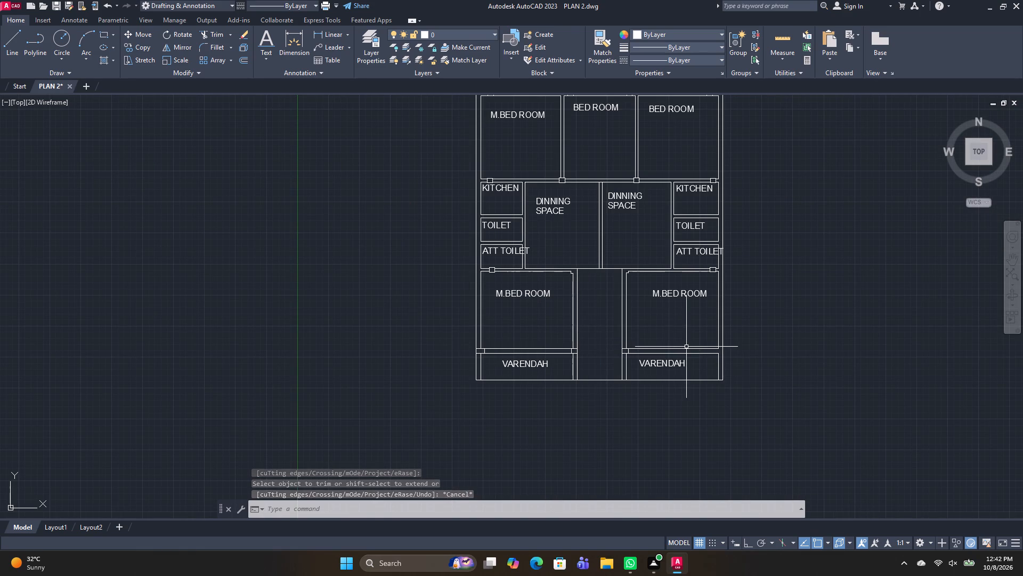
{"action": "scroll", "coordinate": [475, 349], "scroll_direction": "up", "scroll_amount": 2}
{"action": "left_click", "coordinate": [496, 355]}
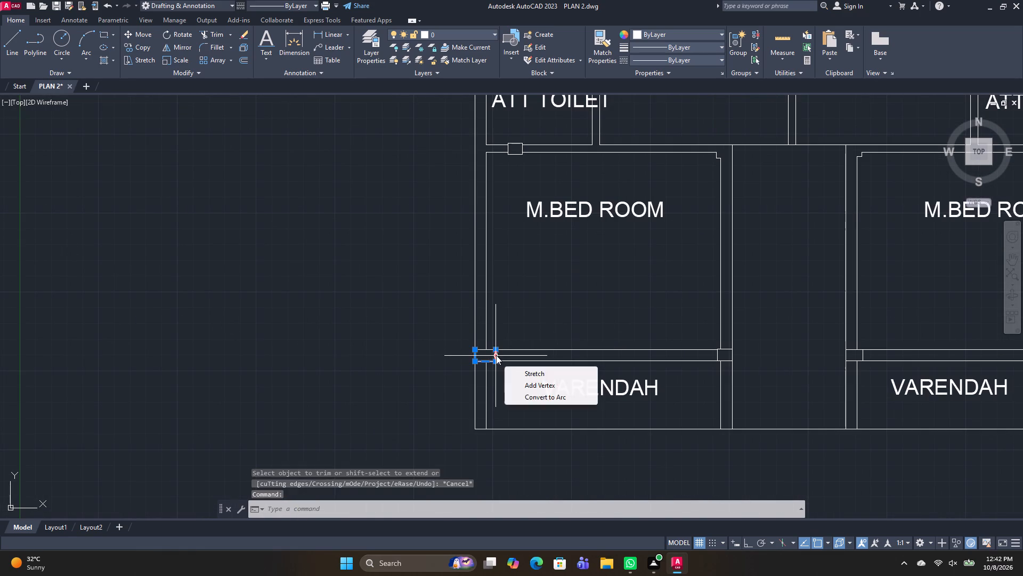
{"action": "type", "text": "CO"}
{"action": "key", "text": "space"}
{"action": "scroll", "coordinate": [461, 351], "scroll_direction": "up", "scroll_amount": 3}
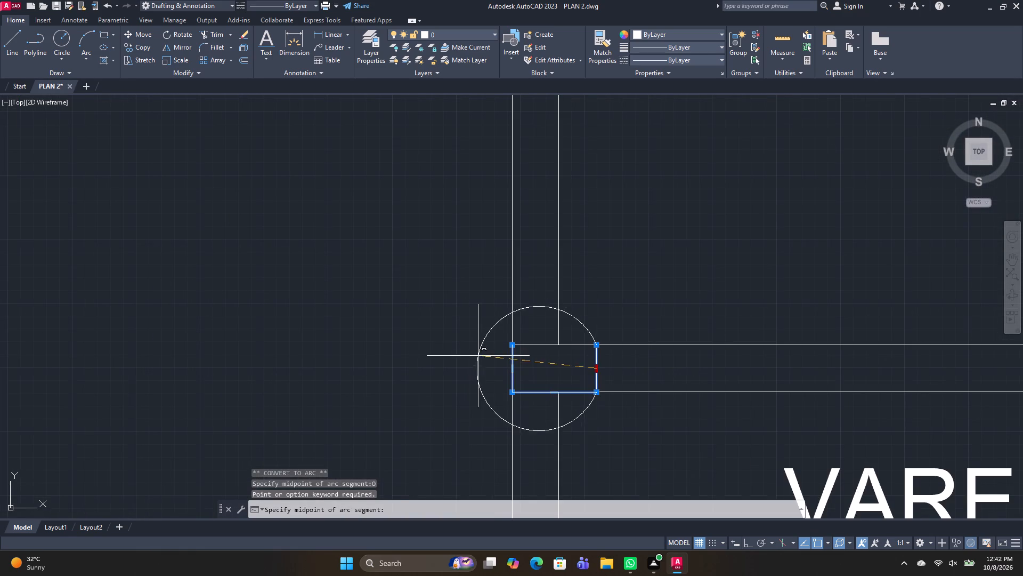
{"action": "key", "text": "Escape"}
Copy the left outer wall's column from its lower outer corner to the right outer end of the wall above the lower-right VARENDAH.
{"action": "key", "text": "c"}
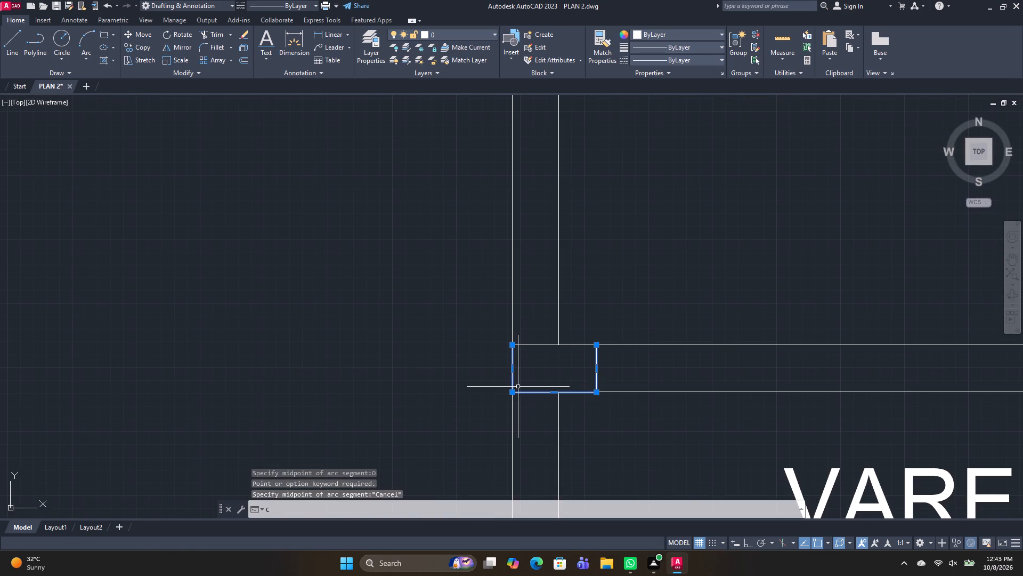
{"action": "type", "text": "O"}
{"action": "key", "text": "space"}
{"action": "left_click", "coordinate": [510, 393]}
{"action": "scroll", "coordinate": [737, 386], "scroll_direction": "down", "scroll_amount": 3}
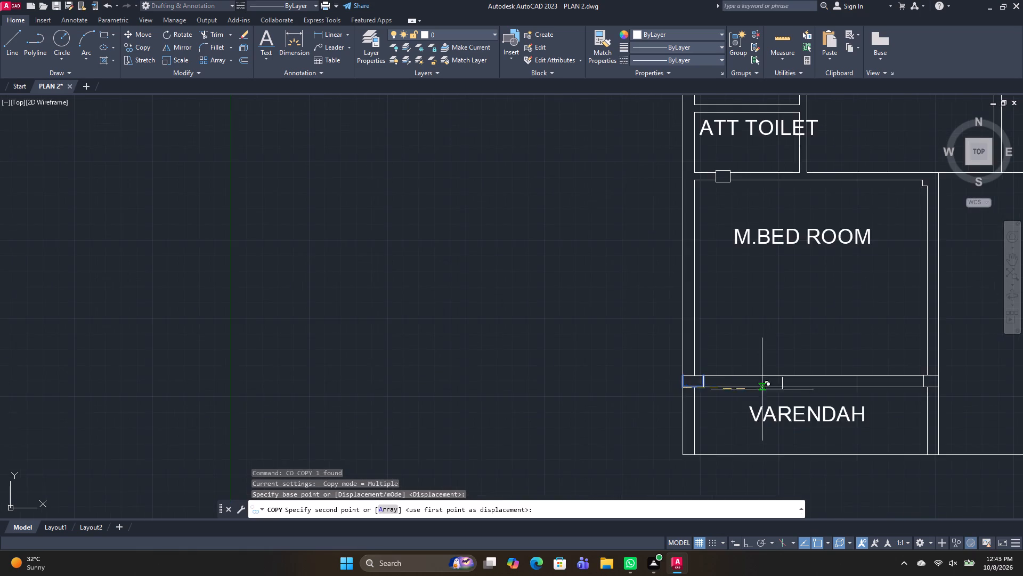
{"action": "middle_click_drag", "start_coordinate": [762, 389], "coordinate": [311, 365]}
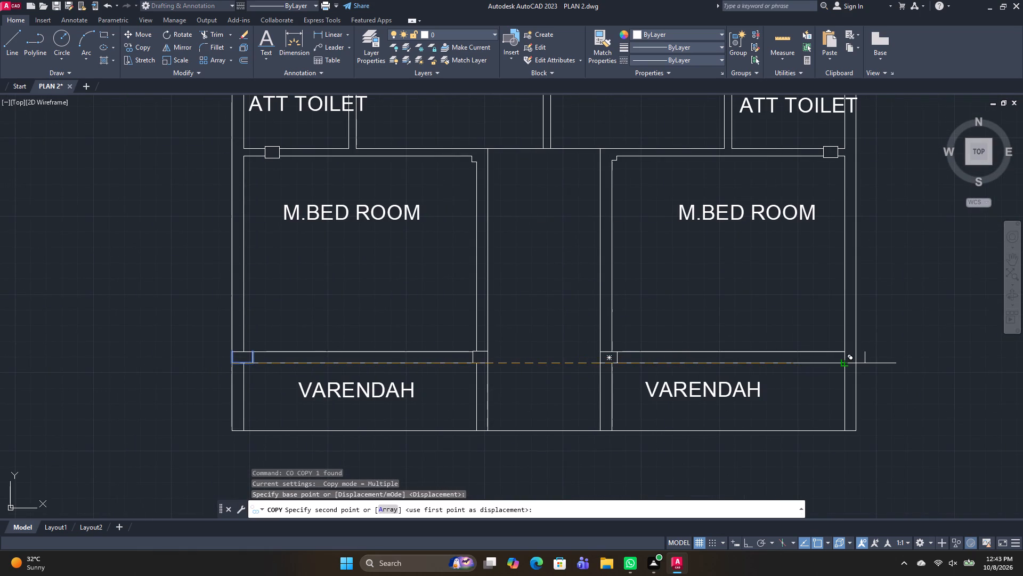
{"action": "scroll", "coordinate": [845, 365], "scroll_direction": "up", "scroll_amount": 3}
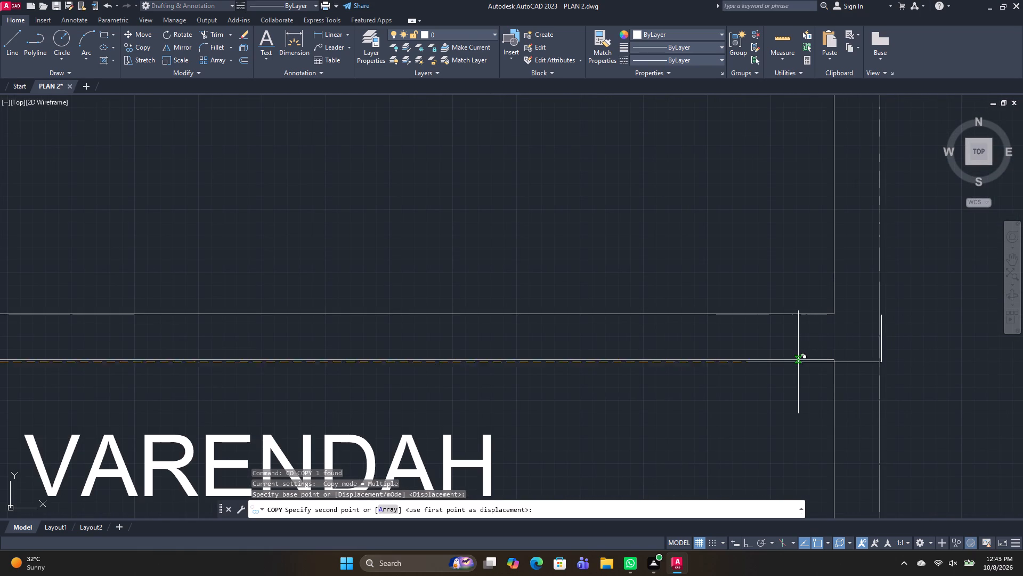
{"action": "left_click", "coordinate": [797, 360]}
{"action": "key", "text": "space"}
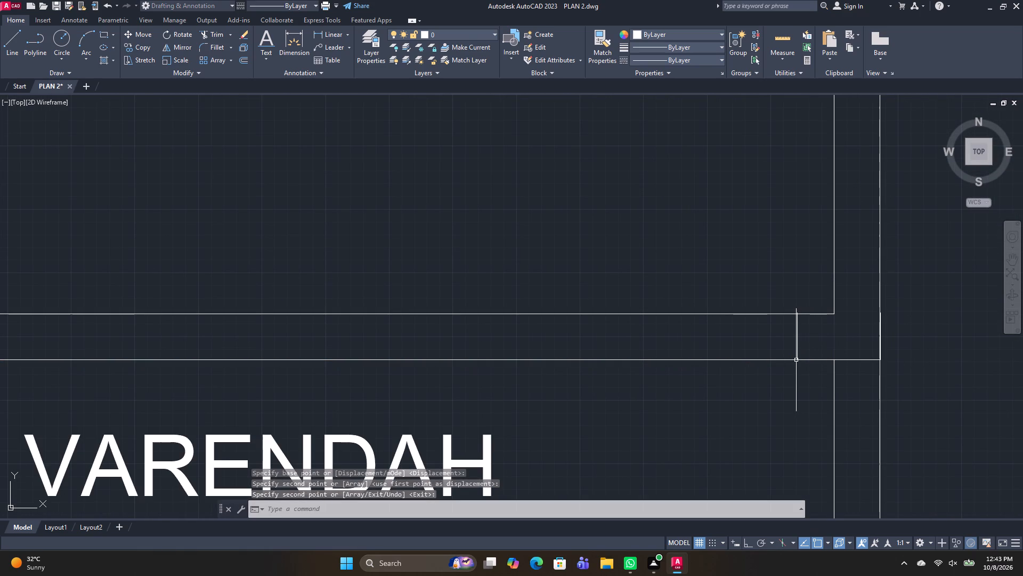
Trim the overlapping lines and overhanging stubs around the copied column at the right outer wall above the lower-right VARENDAH.
{"action": "type", "text": "TR"}
{"action": "key", "text": "space"}
{"action": "scroll", "coordinate": [827, 310], "scroll_direction": "up", "scroll_amount": 1}
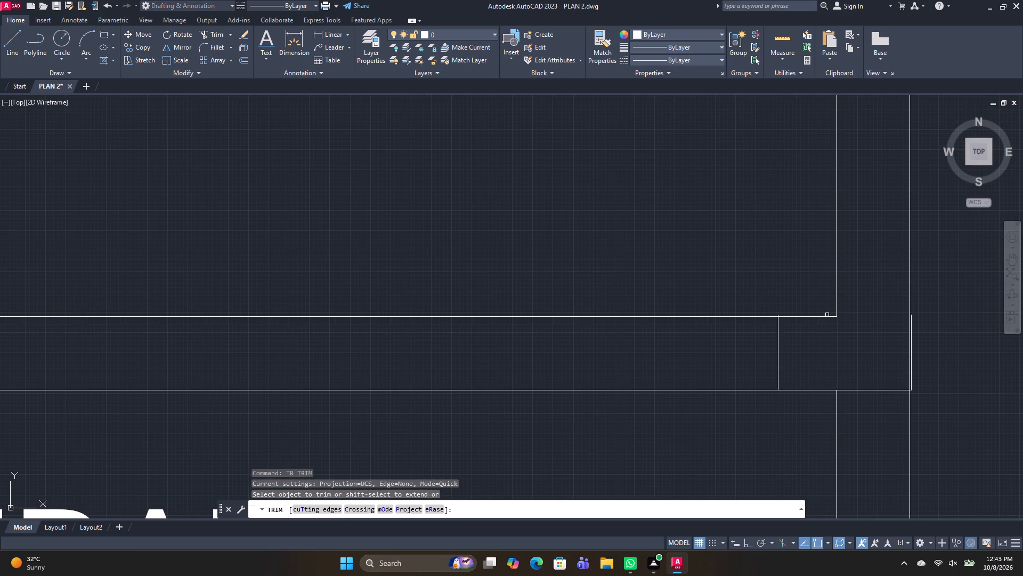
{"action": "left_click", "coordinate": [830, 316], "text": "shift"}
{"action": "scroll", "coordinate": [784, 314], "scroll_direction": "up", "scroll_amount": 3}
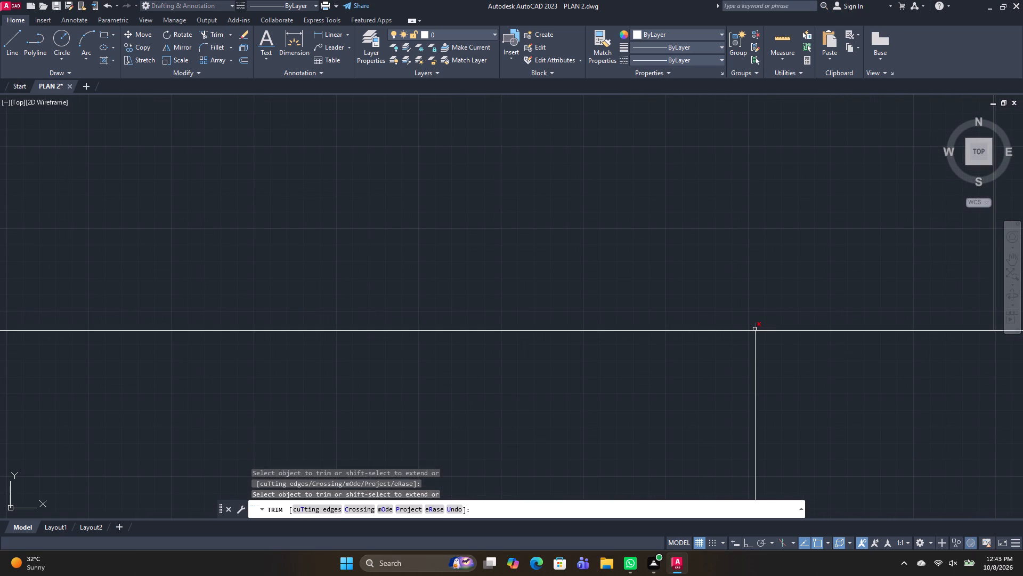
{"action": "left_click", "coordinate": [754, 329]}
{"action": "scroll", "coordinate": [769, 320], "scroll_direction": "down", "scroll_amount": 3}
{"action": "middle_click_drag", "start_coordinate": [840, 378], "coordinate": [689, 361]}
{"action": "scroll", "coordinate": [729, 345], "scroll_direction": "up", "scroll_amount": 4}
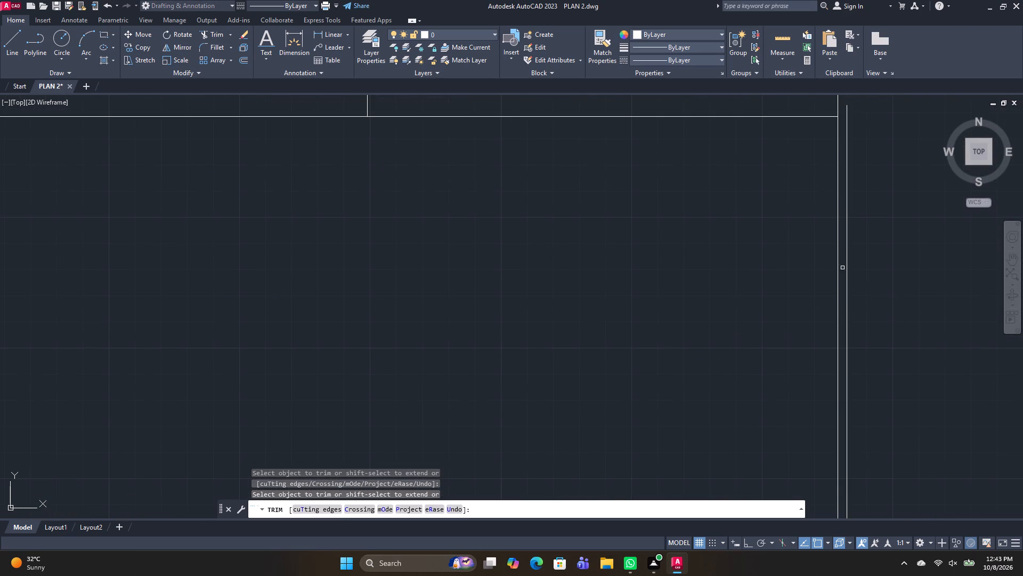
{"action": "left_click", "coordinate": [849, 267]}
{"action": "left_click", "coordinate": [843, 266]}
{"action": "scroll", "coordinate": [877, 267], "scroll_direction": "down", "scroll_amount": 3}
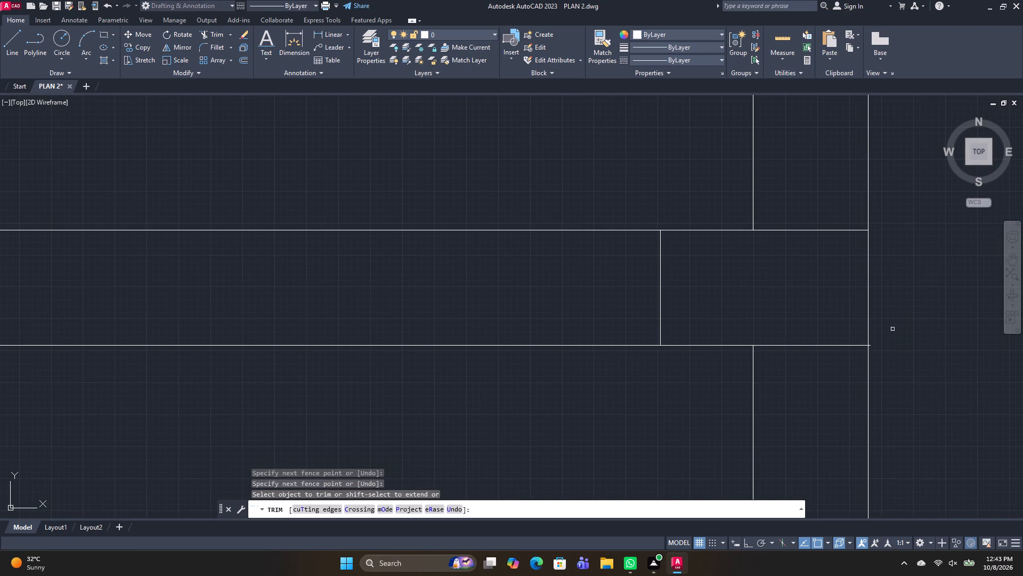
{"action": "scroll", "coordinate": [873, 342], "scroll_direction": "up", "scroll_amount": 3}
{"action": "left_click", "coordinate": [855, 355]}
{"action": "scroll", "coordinate": [864, 319], "scroll_direction": "down", "scroll_amount": 5}
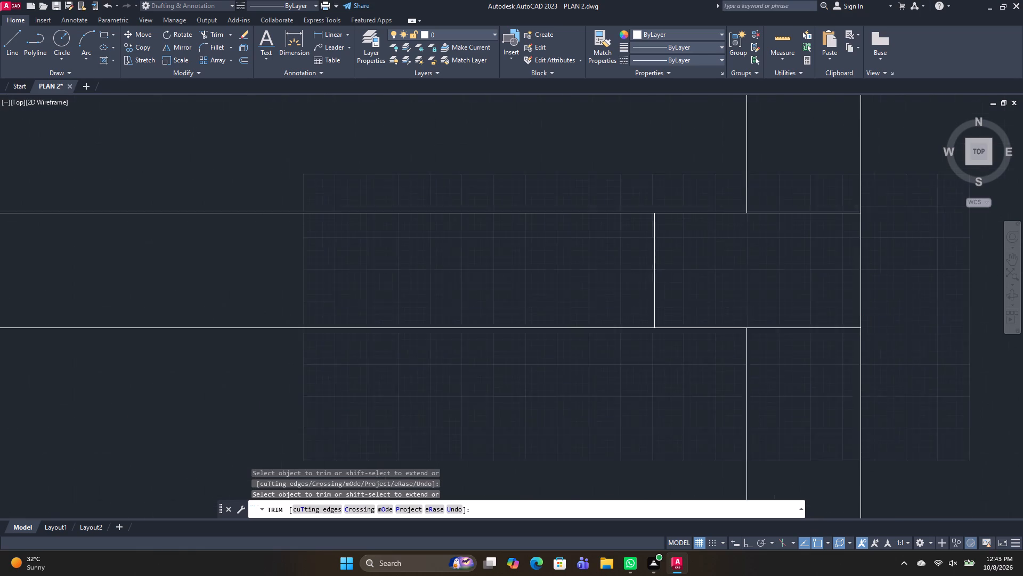
{"action": "key", "text": "space"}
Save the drawing.
{"action": "key", "text": "ctrl+s"}
Draw a line across the central passage between the two lower columns, level with the lower faces of the VARENDAH walls.
{"action": "scroll", "coordinate": [366, 311], "scroll_direction": "down", "scroll_amount": 3}
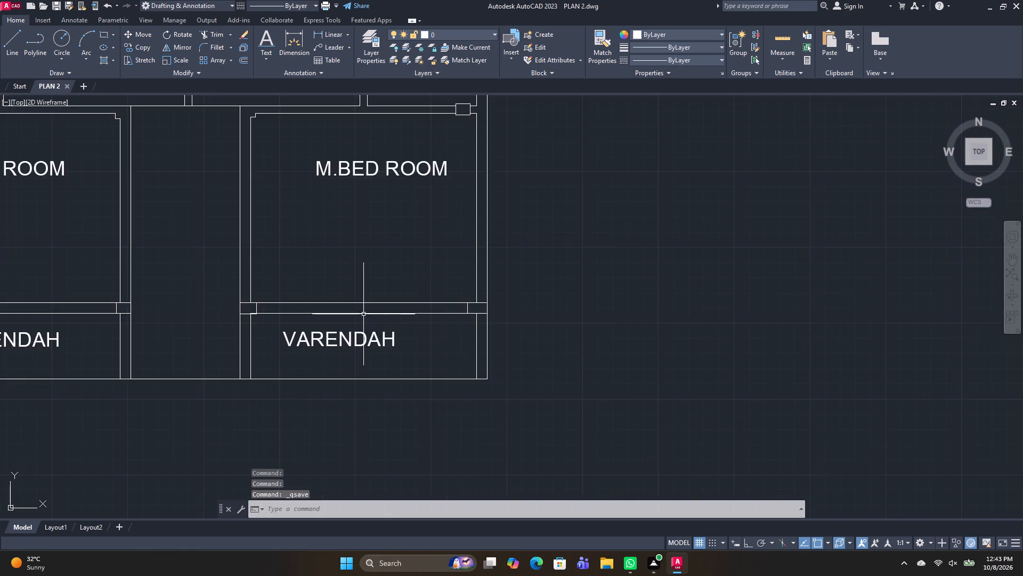
{"action": "scroll", "coordinate": [363, 314], "scroll_direction": "down", "scroll_amount": 2}
{"action": "middle_click_drag", "start_coordinate": [386, 336], "coordinate": [456, 403]}
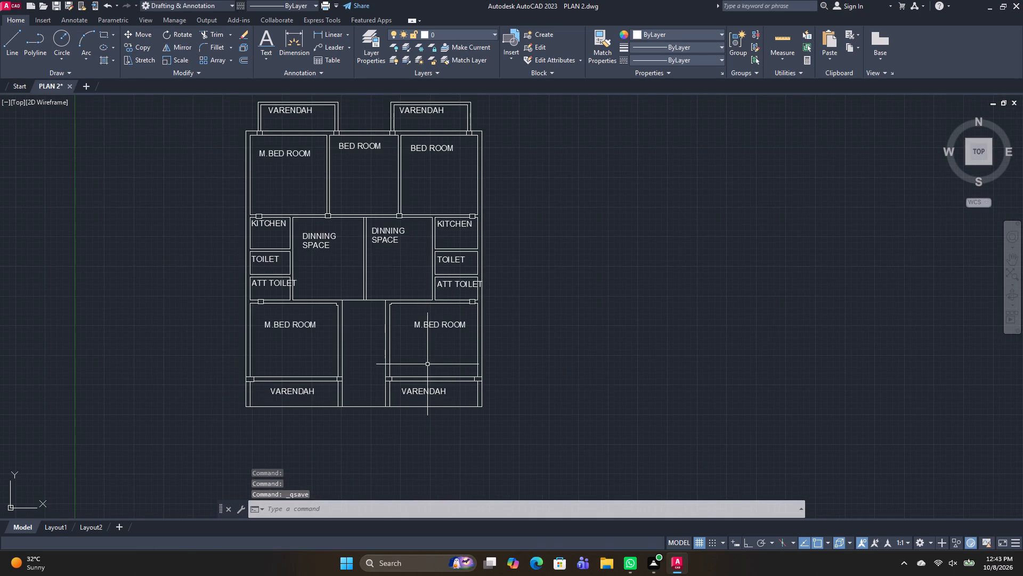
{"action": "middle_click_drag", "start_coordinate": [304, 378], "coordinate": [296, 327]}
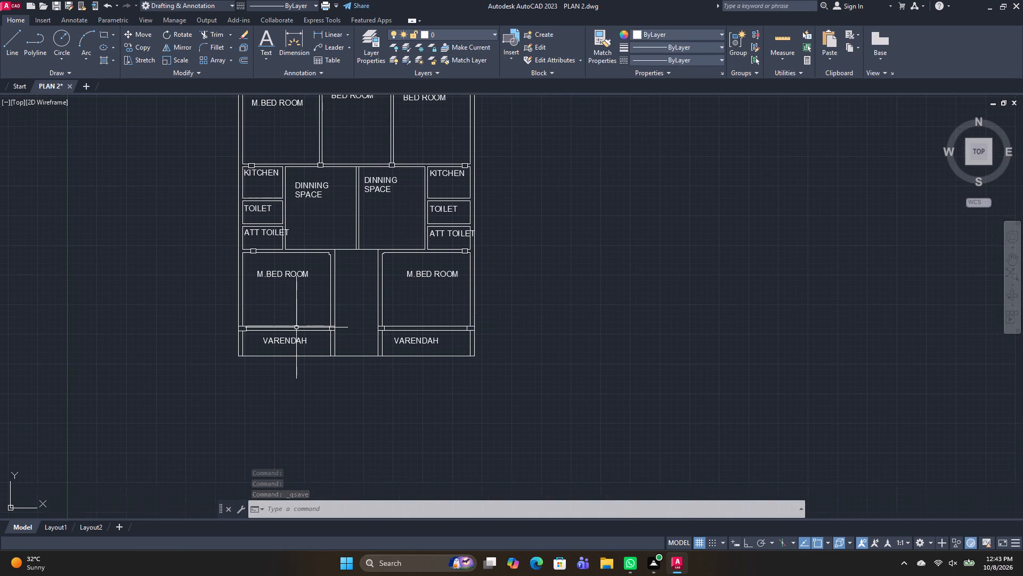
{"action": "scroll", "coordinate": [343, 333], "scroll_direction": "up", "scroll_amount": 2}
{"action": "key", "text": "l"}
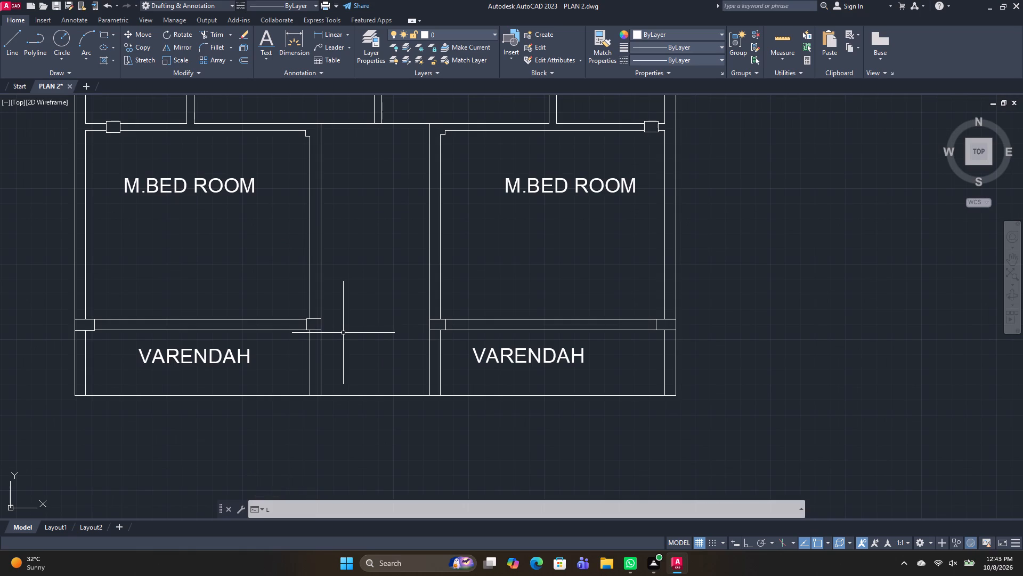
{"action": "key", "text": "space"}
{"action": "scroll", "coordinate": [330, 332], "scroll_direction": "up", "scroll_amount": 3}
{"action": "left_click", "coordinate": [286, 327]}
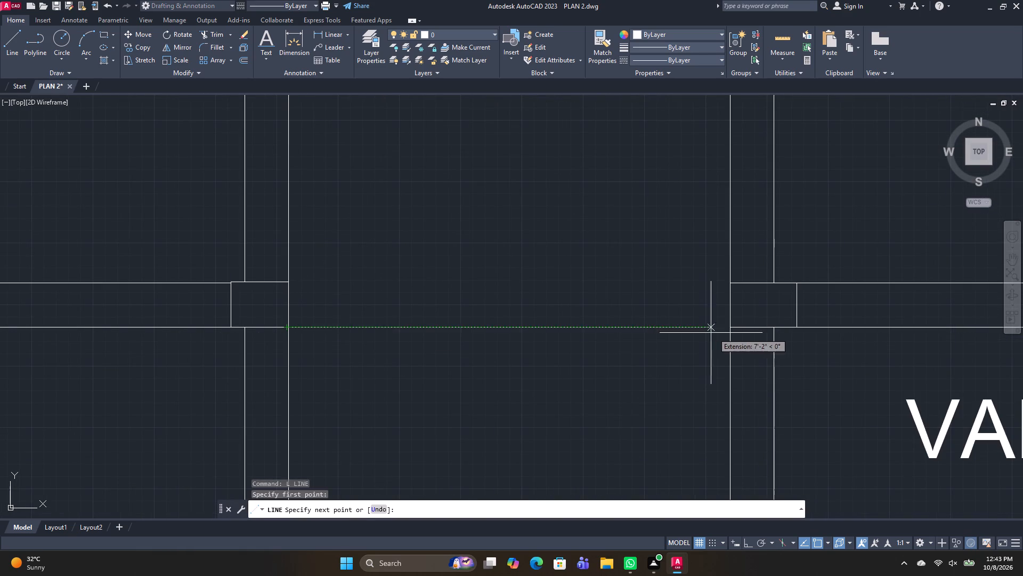
{"action": "left_click", "coordinate": [730, 329]}
{"action": "key", "text": "space"}
Copy the passage line upward as a fitted array of 12 stair treads, ending short of the passage's upper wall.
{"action": "left_click", "coordinate": [535, 376]}
{"action": "left_click", "coordinate": [502, 315]}
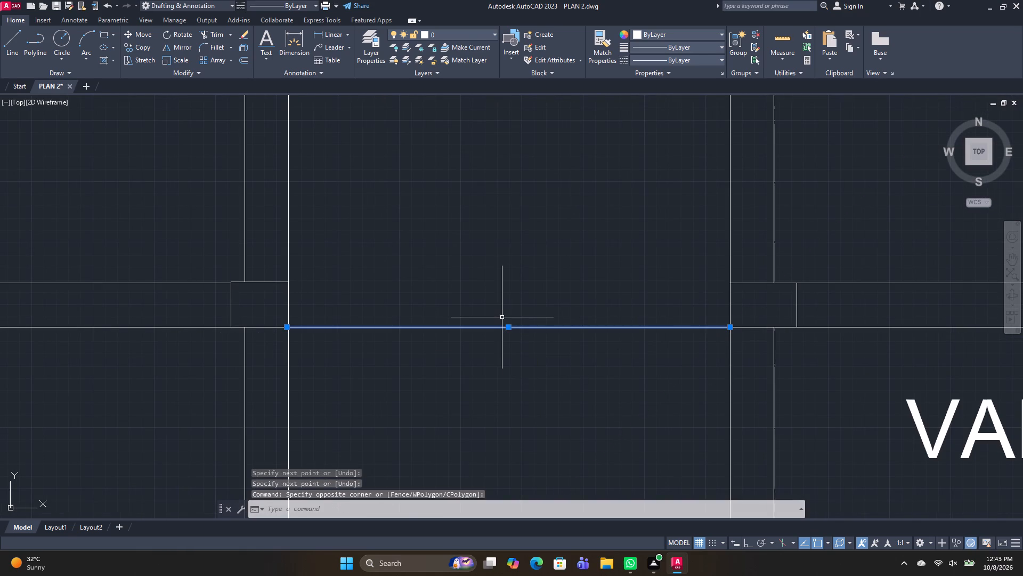
{"action": "type", "text": "CO"}
{"action": "key", "text": "space"}
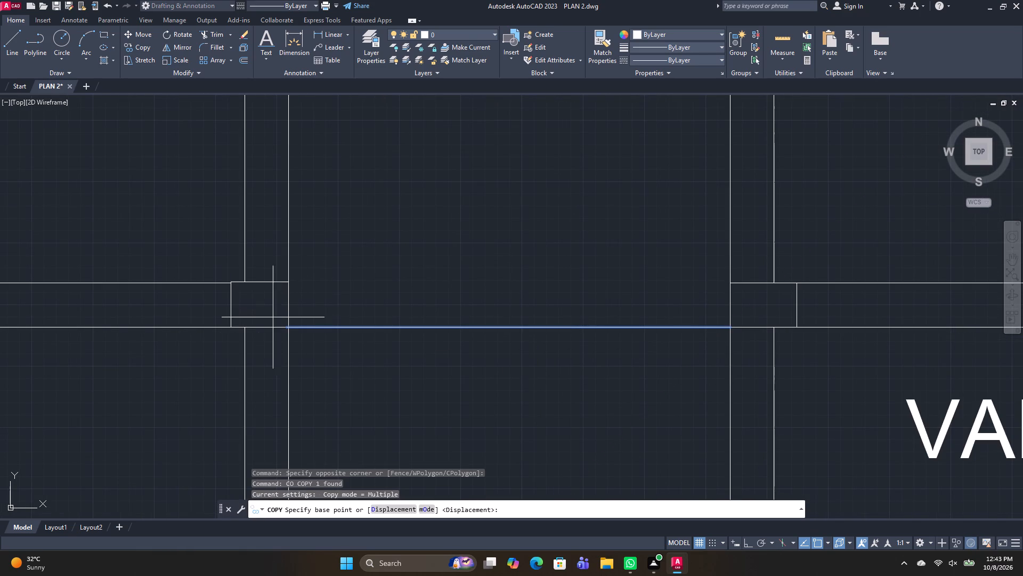
{"action": "left_click", "coordinate": [290, 326]}
{"action": "type", "text": "A"}
{"action": "key", "text": "space"}
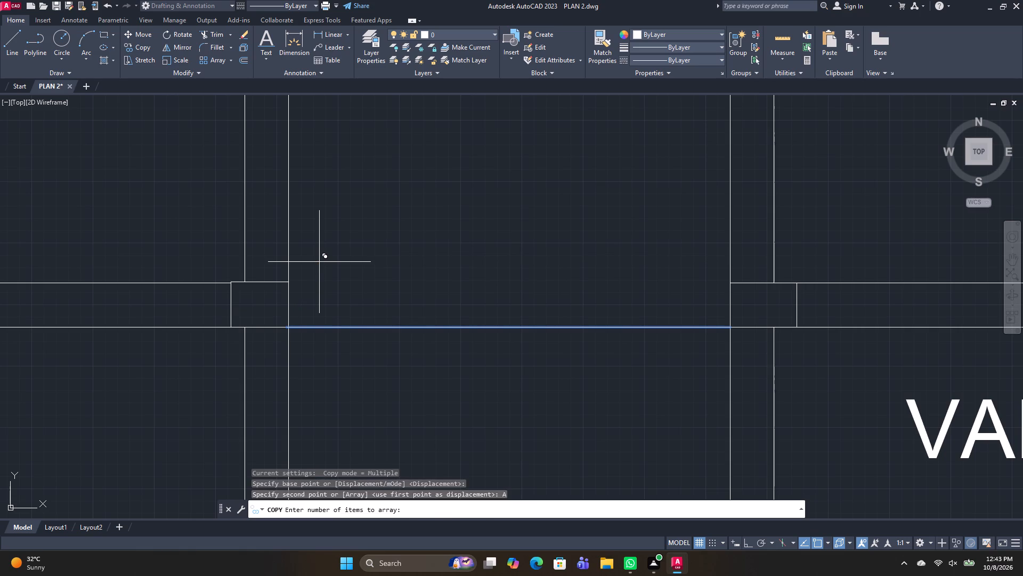
{"action": "type", "text": "11"}
{"action": "key", "text": "BackSpace"}
{"action": "key", "text": "2"}
{"action": "key", "text": "Return"}
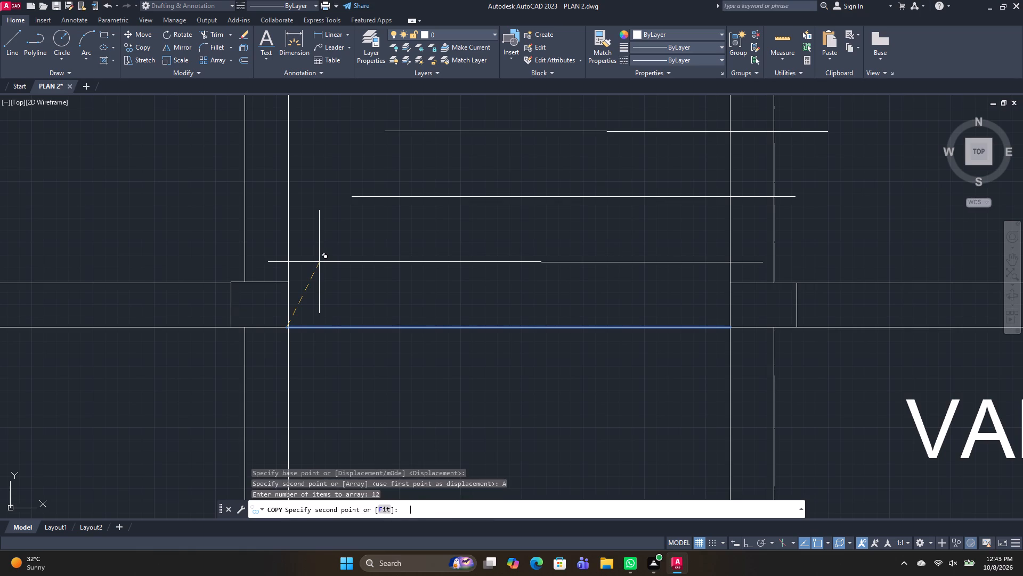
{"action": "type", "text": "F"}
{"action": "key", "text": "space"}
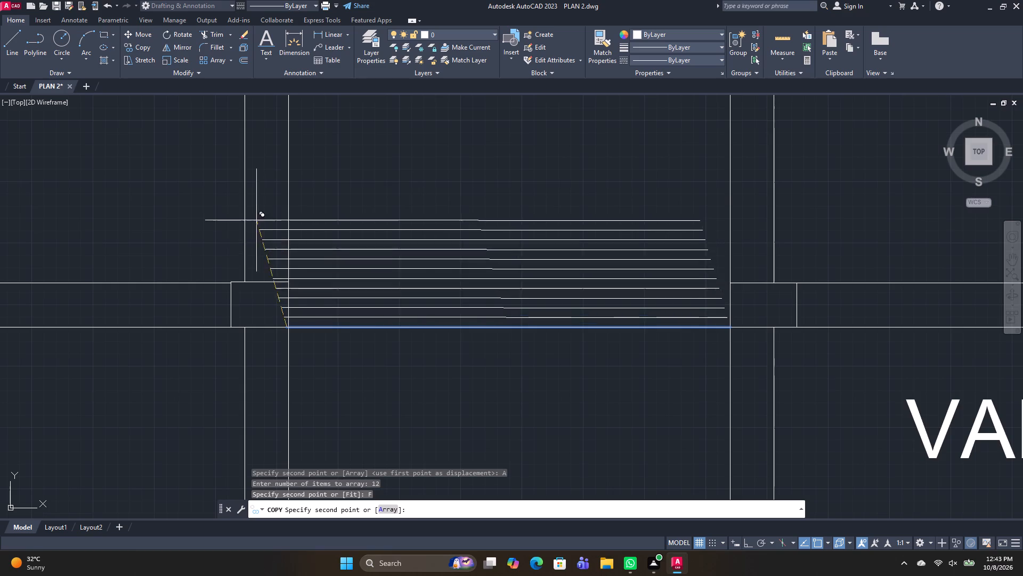
{"action": "scroll", "coordinate": [290, 152], "scroll_direction": "down", "scroll_amount": 2}
{"action": "middle_click_drag", "start_coordinate": [295, 146], "coordinate": [304, 289]}
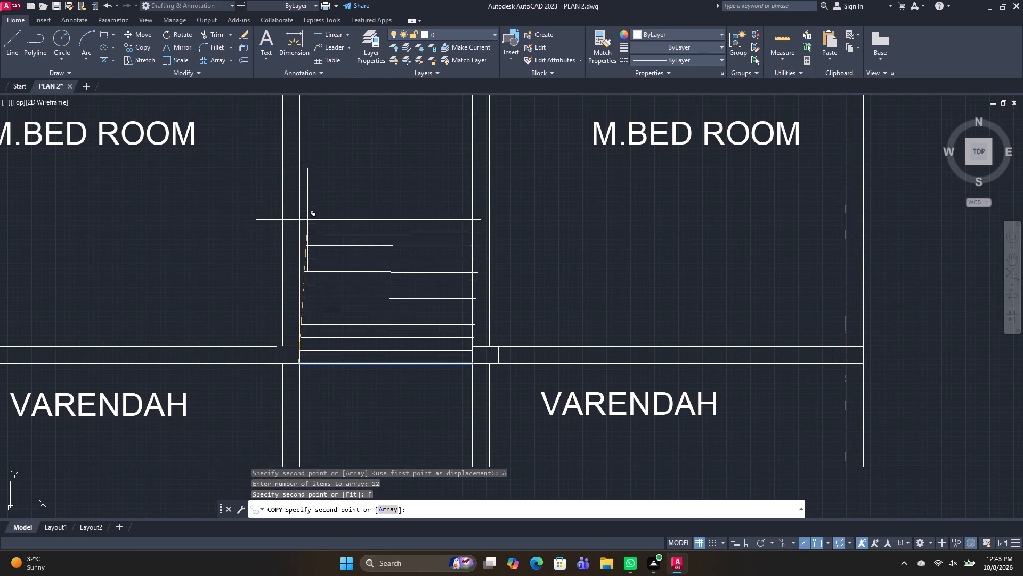
{"action": "middle_click_drag", "start_coordinate": [302, 145], "coordinate": [298, 298]}
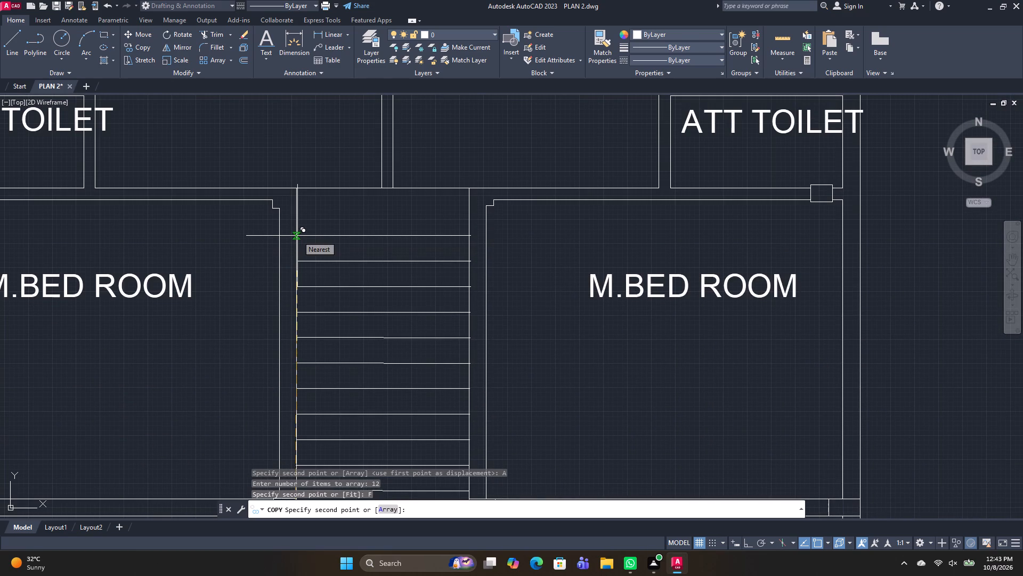
{"action": "left_click", "coordinate": [297, 277]}
{"action": "key", "text": "space"}
Draw the stair's centre line from the midpoint of the lowest tread to the midpoint of the top tread.
{"action": "type", "text": "L"}
{"action": "key", "text": "space"}
{"action": "middle_click_drag", "start_coordinate": [376, 393], "coordinate": [369, 244]}
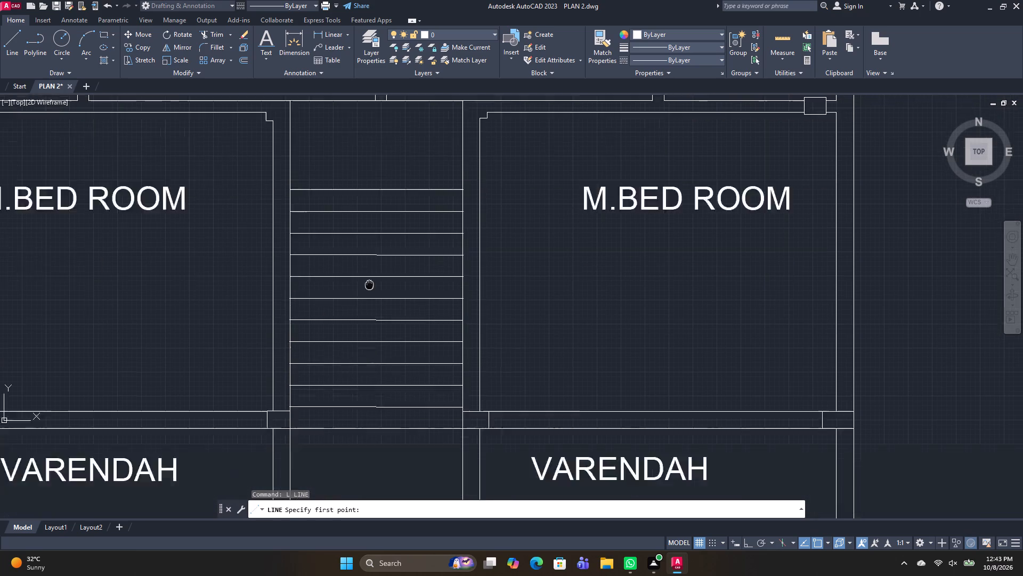
{"action": "middle_click_drag", "start_coordinate": [369, 244], "coordinate": [369, 229]}
{"action": "left_click", "coordinate": [375, 353]}
{"action": "middle_click_drag", "start_coordinate": [375, 255], "coordinate": [368, 337]}
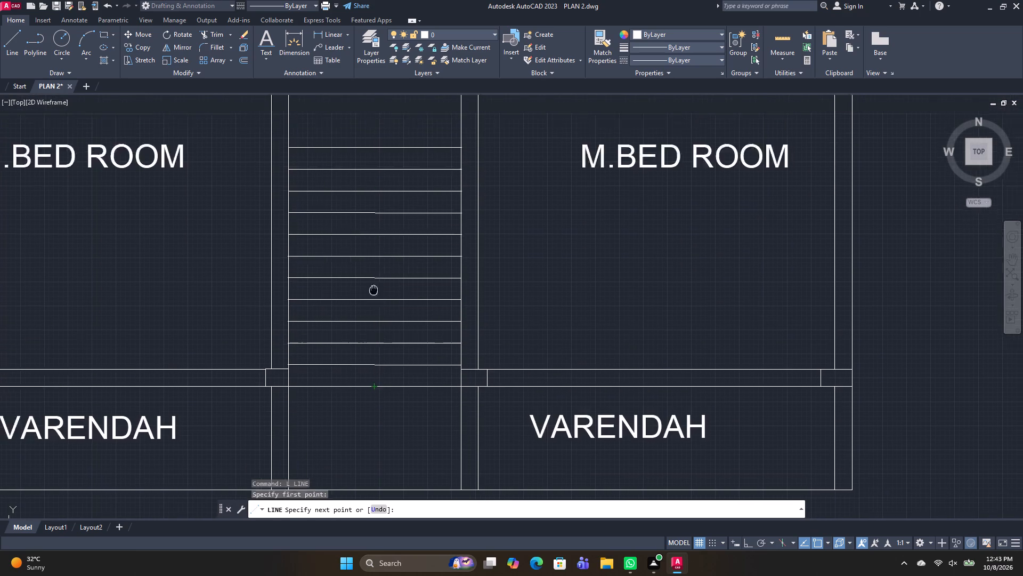
{"action": "middle_click_drag", "start_coordinate": [368, 337], "coordinate": [360, 389]}
{"action": "left_click", "coordinate": [363, 247]}
{"action": "key", "text": "space"}
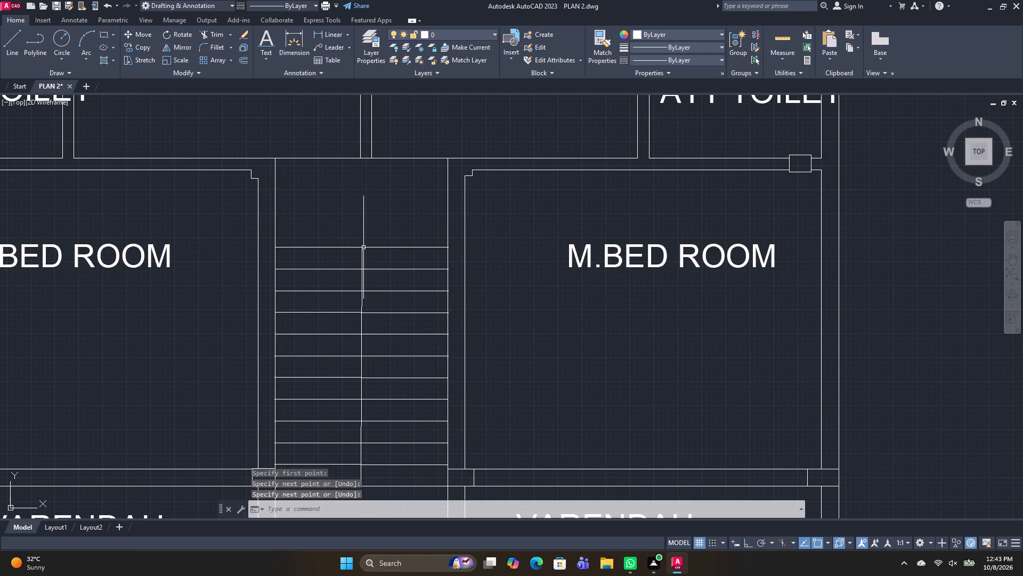
Draw an orthogonal U-shaped direction line down the left flight, across below the stair, and up the right flight to the third-highest tread.
{"action": "key", "text": "space"}
{"action": "left_click", "coordinate": [312, 207]}
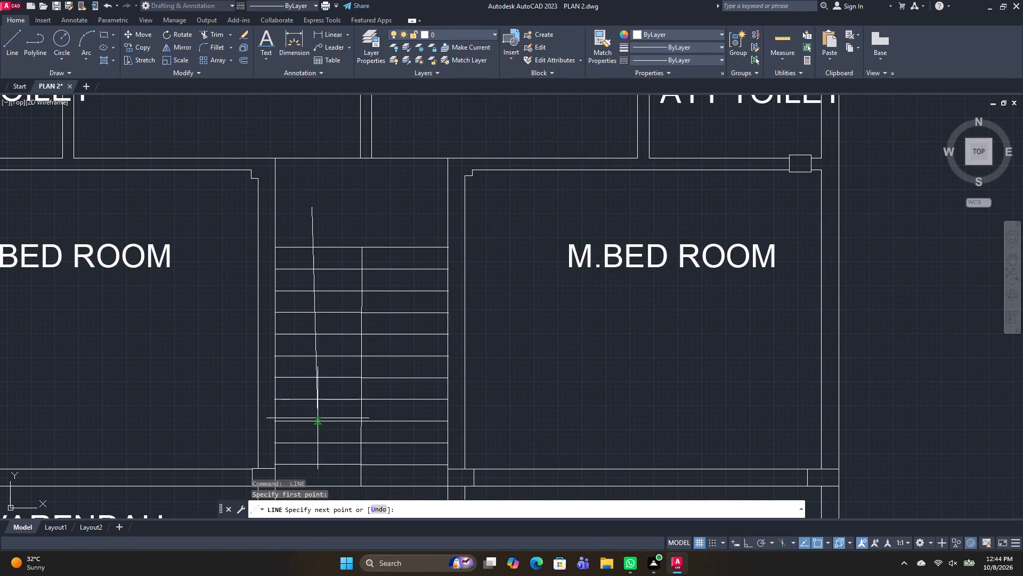
{"action": "middle_click_drag", "start_coordinate": [318, 420], "coordinate": [339, 273]}
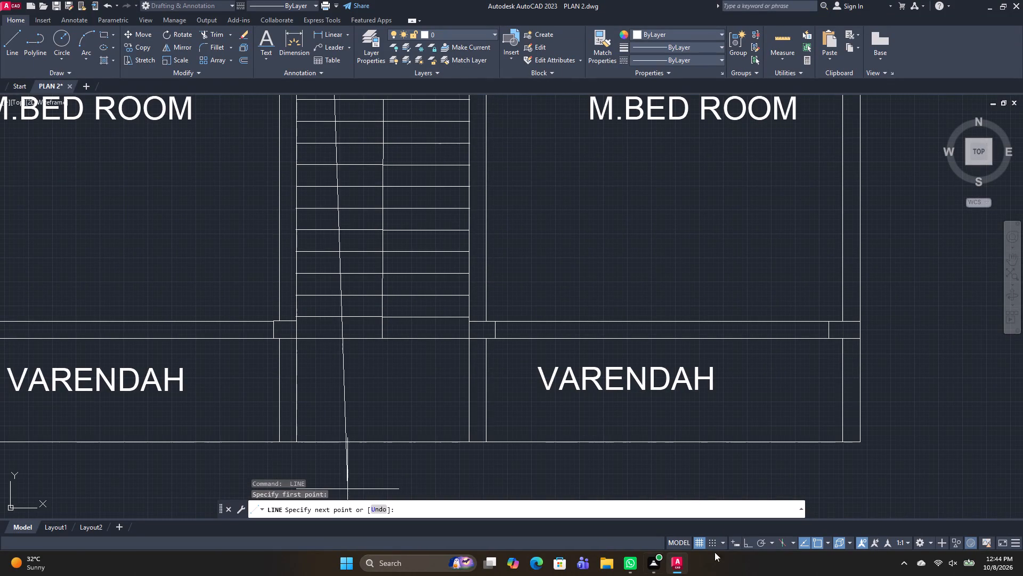
{"action": "left_click", "coordinate": [748, 546]}
{"action": "left_click", "coordinate": [334, 370]}
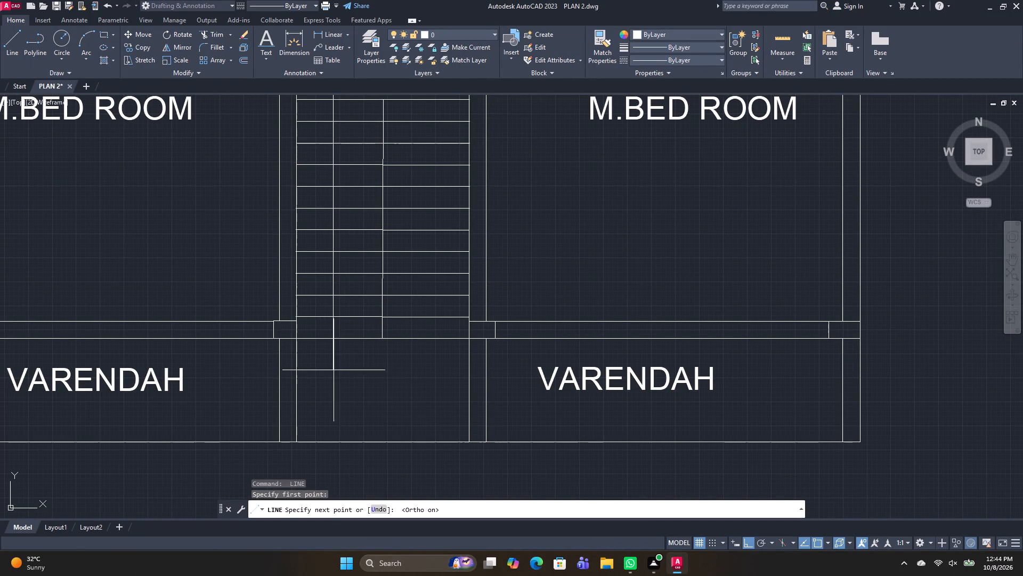
{"action": "left_click", "coordinate": [423, 366]}
{"action": "middle_click_drag", "start_coordinate": [423, 226], "coordinate": [426, 379]}
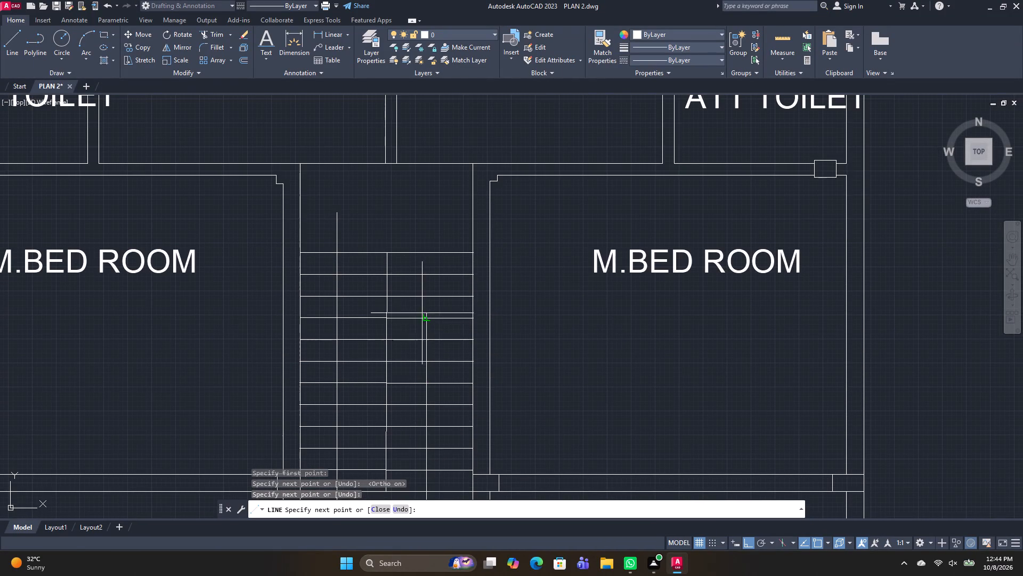
{"action": "left_click", "coordinate": [425, 299]}
{"action": "key", "text": "space"}
Draw a short slanted line down to the left from the direction line's end in the right flight, with ortho off.
{"action": "key", "text": "space"}
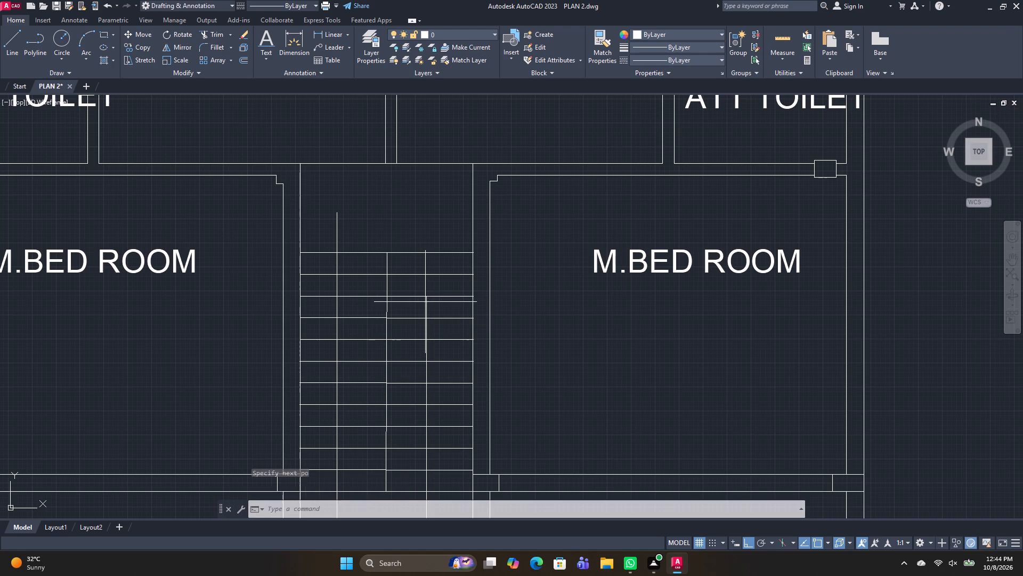
{"action": "left_click", "coordinate": [424, 300]}
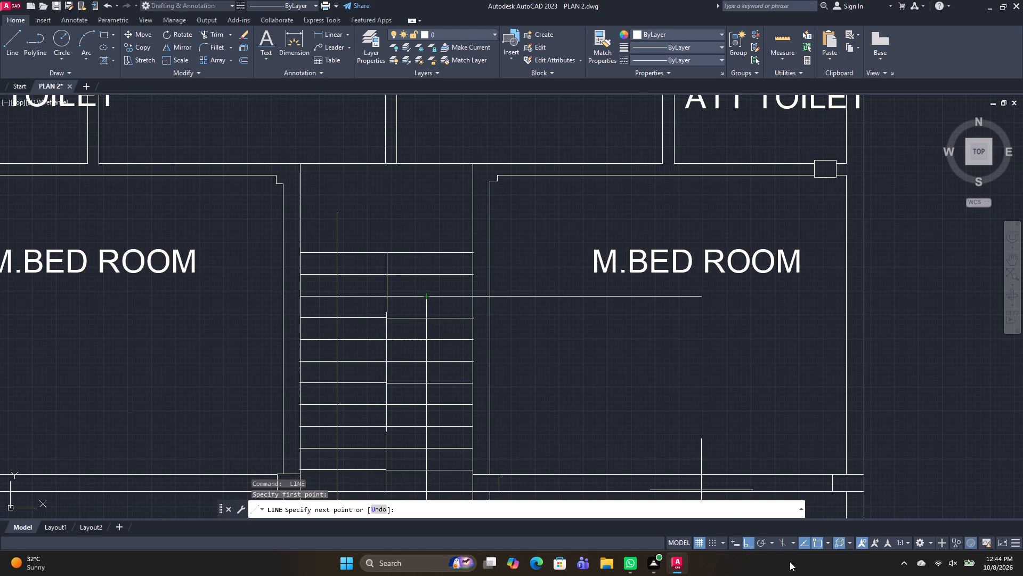
{"action": "left_click", "coordinate": [752, 542]}
{"action": "scroll", "coordinate": [449, 358], "scroll_direction": "up", "scroll_amount": 2}
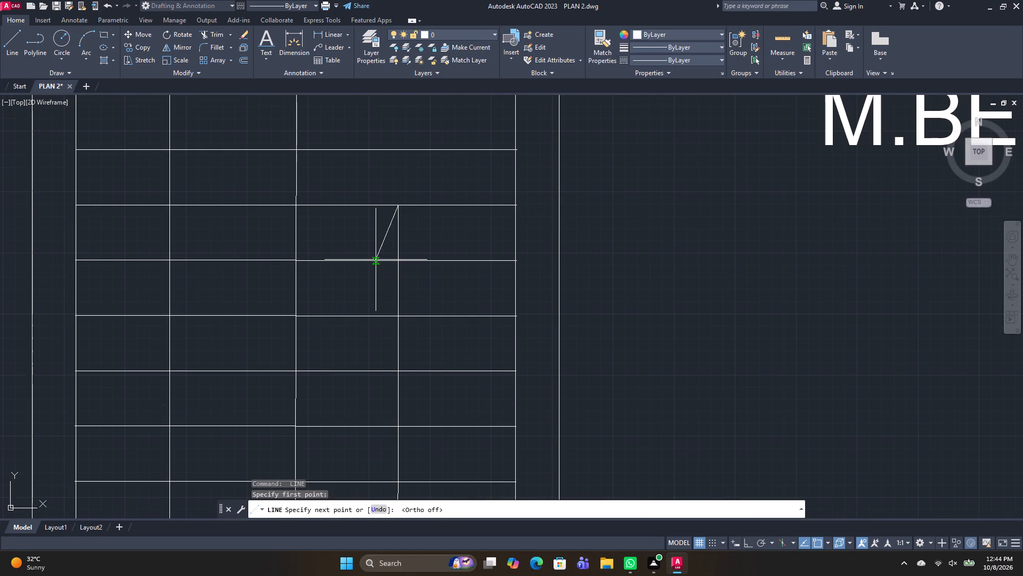
{"action": "left_click", "coordinate": [367, 239]}
{"action": "key", "text": "space"}
Mirror the slanted line about the direction line, keeping the original, to complete the stair arrowhead.
{"action": "left_click", "coordinate": [376, 237]}
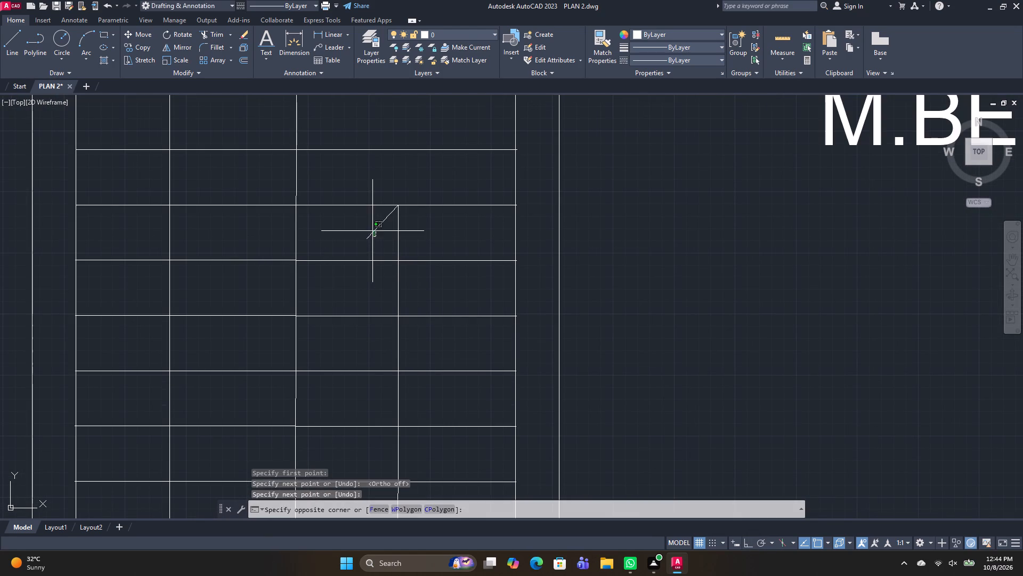
{"action": "left_click", "coordinate": [372, 230]}
{"action": "key", "text": "comma"}
{"action": "key", "text": "BackSpace"}
{"action": "type", "text": "MI"}
{"action": "key", "text": "space"}
{"action": "left_click_drag", "start_coordinate": [396, 207], "coordinate": [396, 214]}
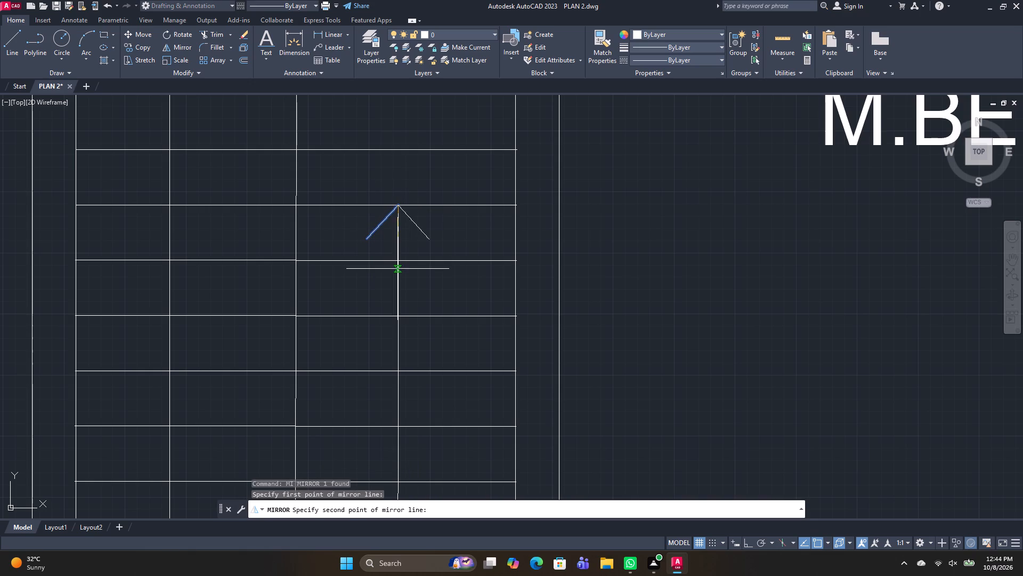
{"action": "left_click", "coordinate": [399, 262]}
{"action": "key", "text": "space"}
{"action": "scroll", "coordinate": [478, 276], "scroll_direction": "down", "scroll_amount": 1}
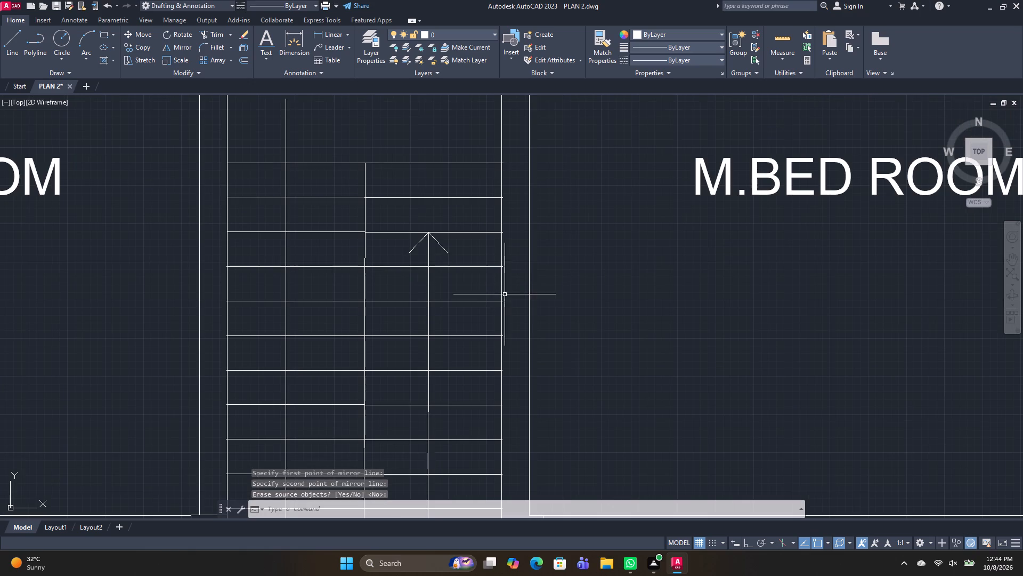
Save the drawing with the stair.
{"action": "key", "text": "ctrl+s"}
{"action": "scroll", "coordinate": [506, 302], "scroll_direction": "down", "scroll_amount": 3}
{"action": "middle_click_drag", "start_coordinate": [559, 367], "coordinate": [555, 358]}
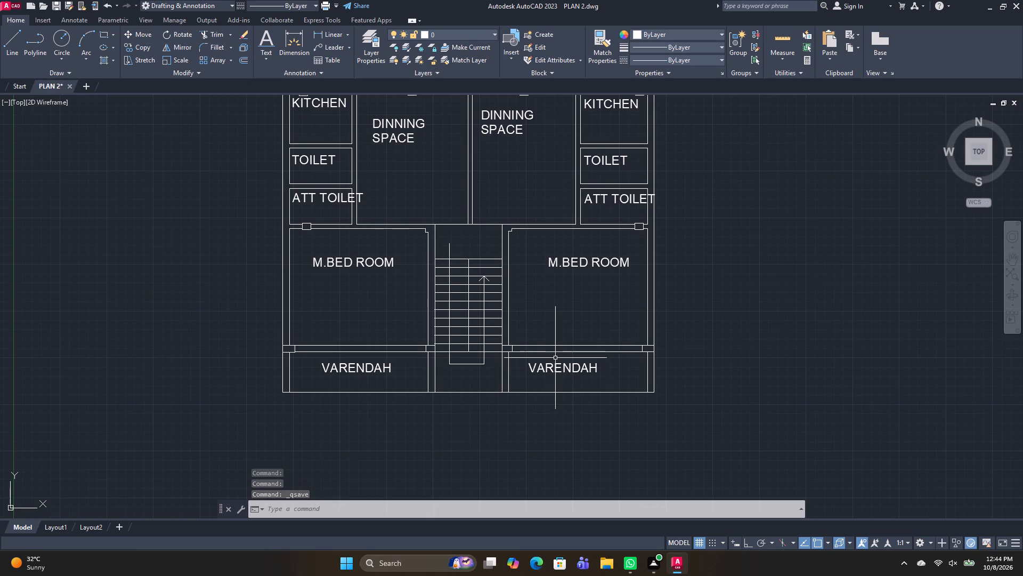
{"action": "scroll", "coordinate": [516, 371], "scroll_direction": "down", "scroll_amount": 2}
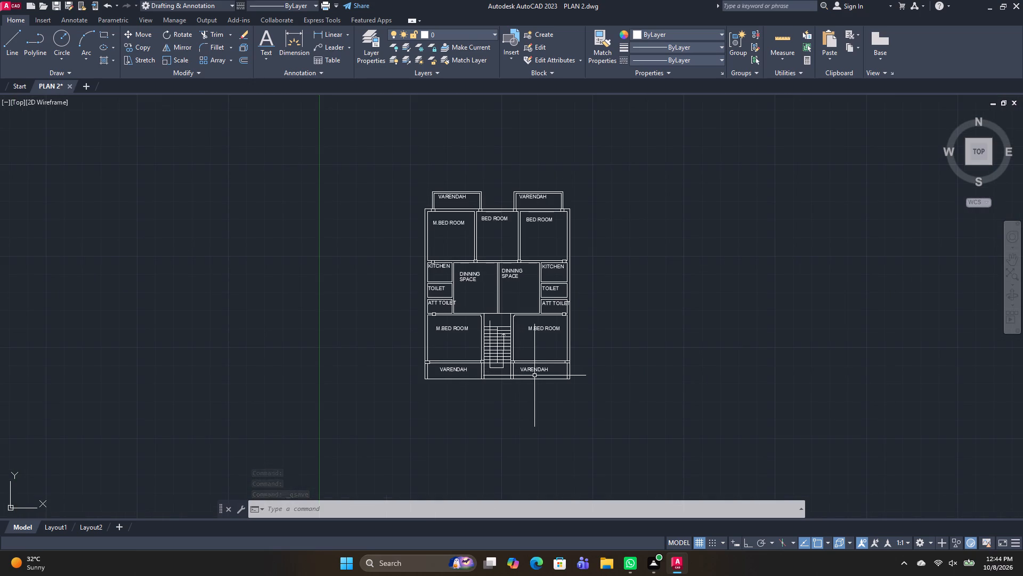
{"action": "key", "text": "ctrl+s"}
Draw a large, slightly taller than wide rectangle to the right of the floor plan, extending above and below it.
{"action": "middle_click_drag", "start_coordinate": [602, 380], "coordinate": [535, 372]}
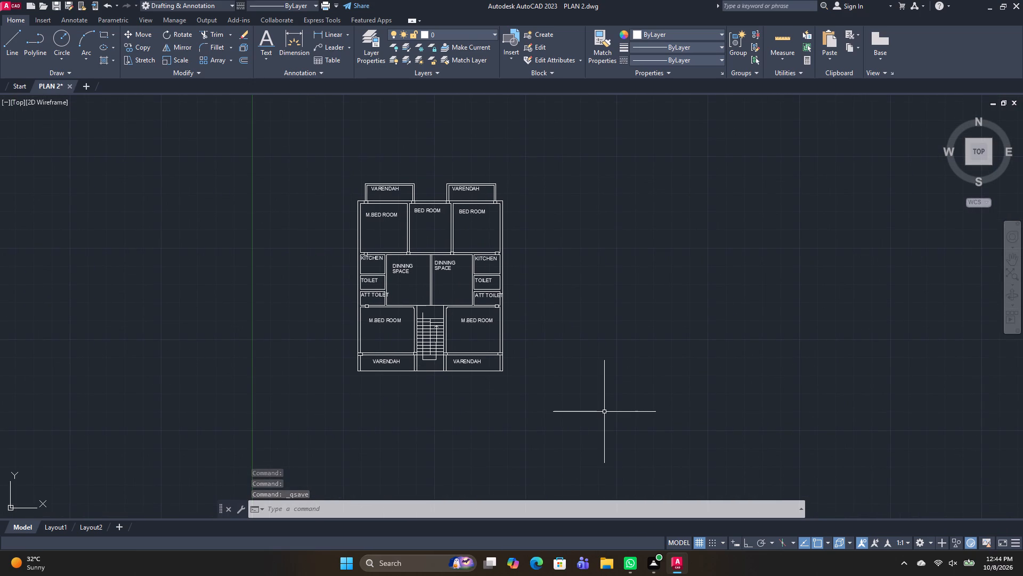
{"action": "key", "text": "r"}
{"action": "type", "text": "EC"}
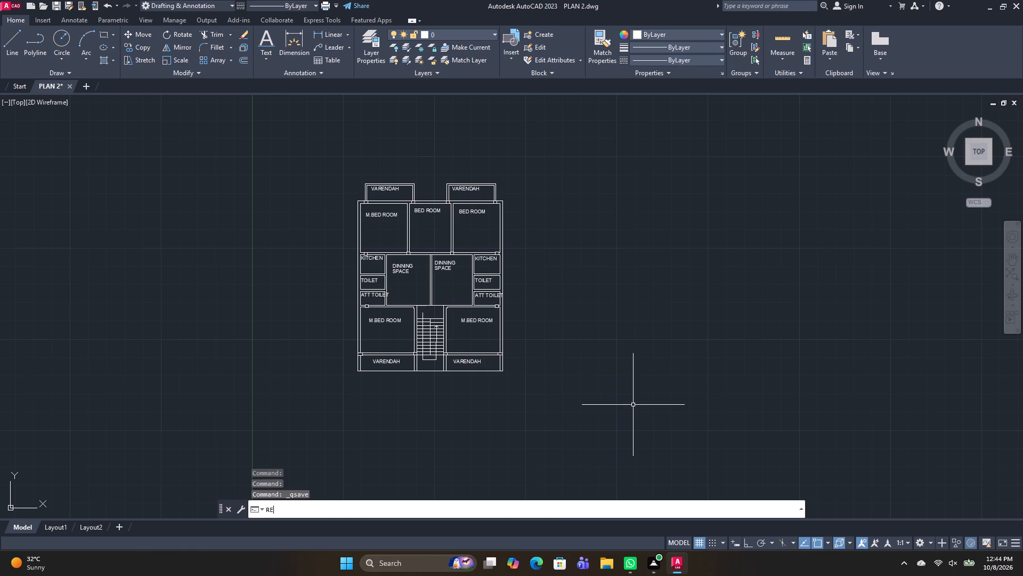
{"action": "key", "text": "space"}
{"action": "left_click_drag", "start_coordinate": [579, 382], "coordinate": [579, 370]}
{"action": "middle_click_drag", "start_coordinate": [712, 143], "coordinate": [717, 146]}
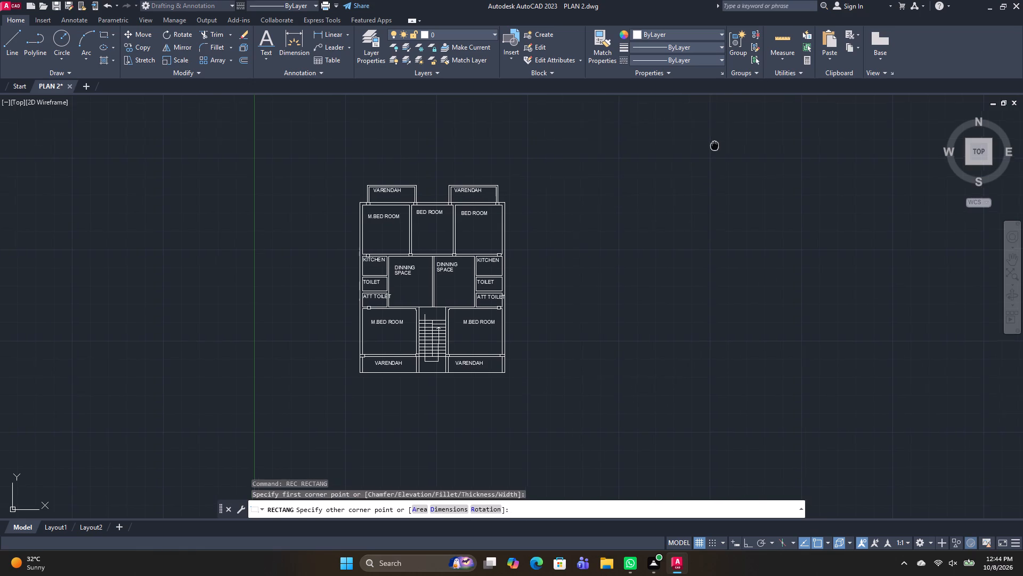
{"action": "middle_click_drag", "start_coordinate": [717, 146], "coordinate": [743, 161]}
{"action": "middle_click_drag", "start_coordinate": [843, 231], "coordinate": [716, 344]}
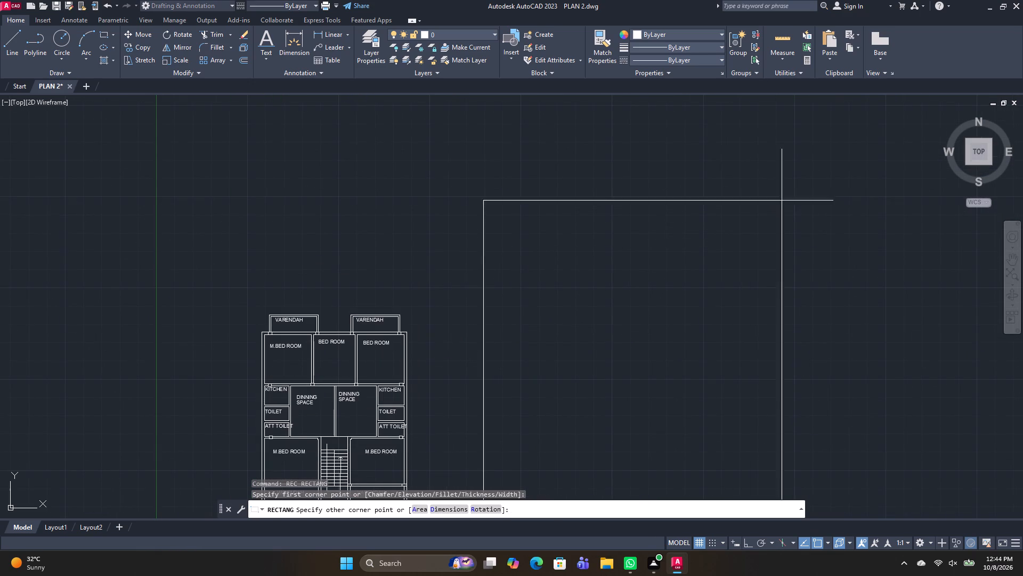
{"action": "left_click", "coordinate": [787, 181]}
Explode the new rectangle into separate lines.
{"action": "middle_click_drag", "start_coordinate": [777, 381], "coordinate": [768, 318]}
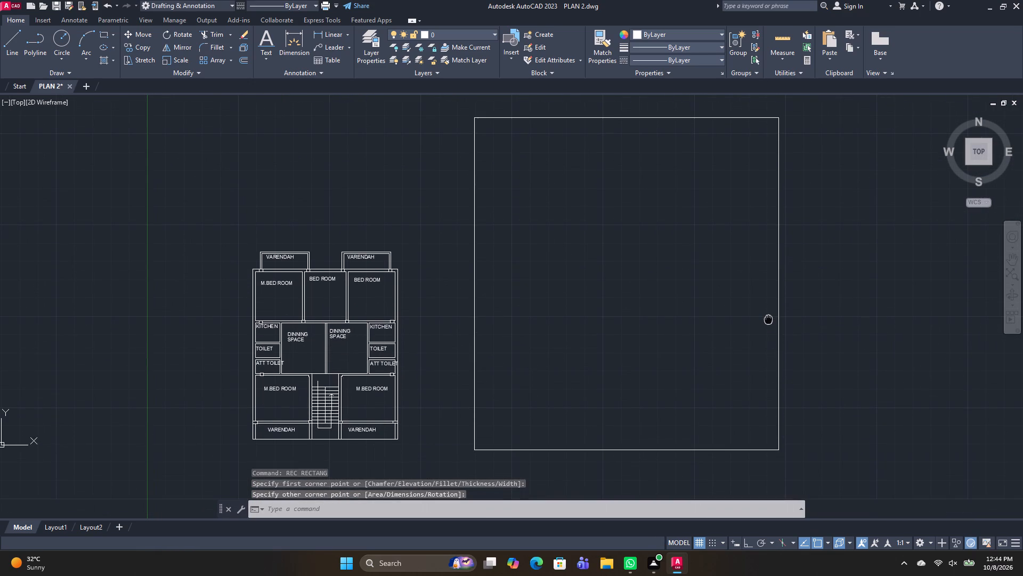
{"action": "left_click_drag", "start_coordinate": [822, 380], "coordinate": [813, 385]}
{"action": "left_click", "coordinate": [713, 406]}
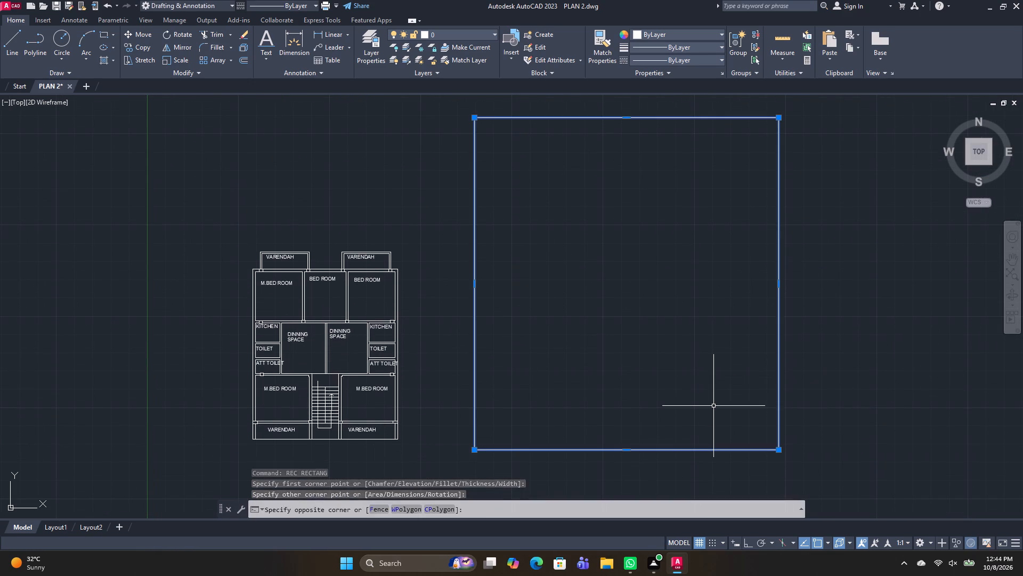
{"action": "type", "text": "X"}
{"action": "key", "text": "space"}
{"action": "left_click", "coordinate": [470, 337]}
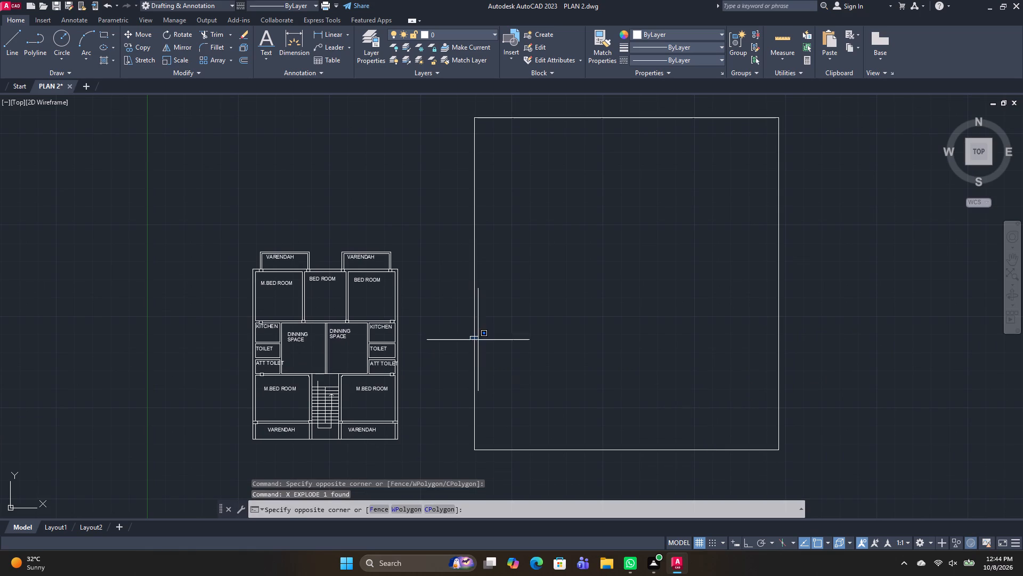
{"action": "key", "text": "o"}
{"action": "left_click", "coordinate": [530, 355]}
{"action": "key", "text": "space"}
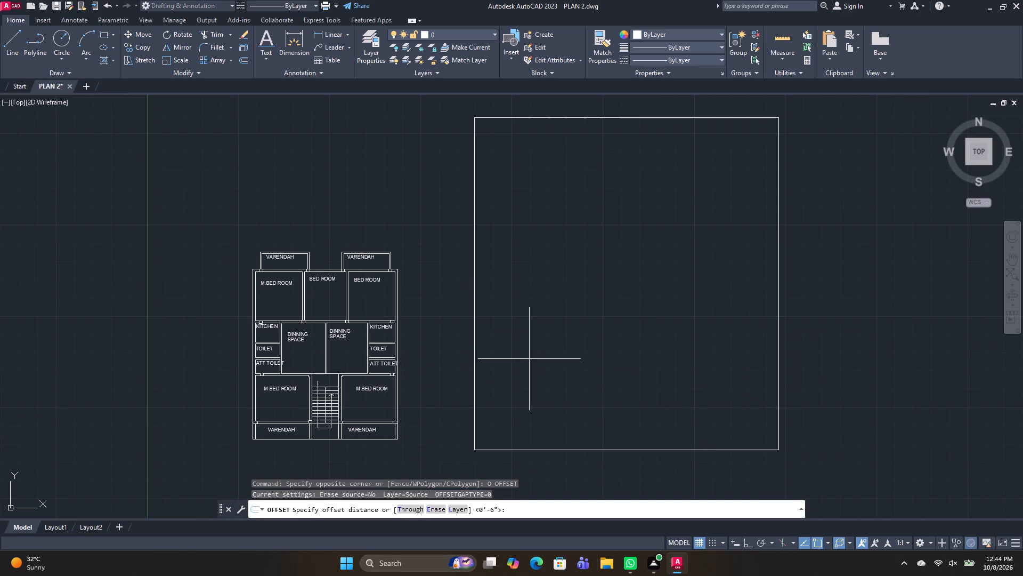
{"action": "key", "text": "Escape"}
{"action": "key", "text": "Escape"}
Offset the rectangle's left edge inward with the Through option, about a third of the way across.
{"action": "left_click_drag", "start_coordinate": [516, 340], "coordinate": [511, 341]}
{"action": "left_click", "coordinate": [460, 367]}
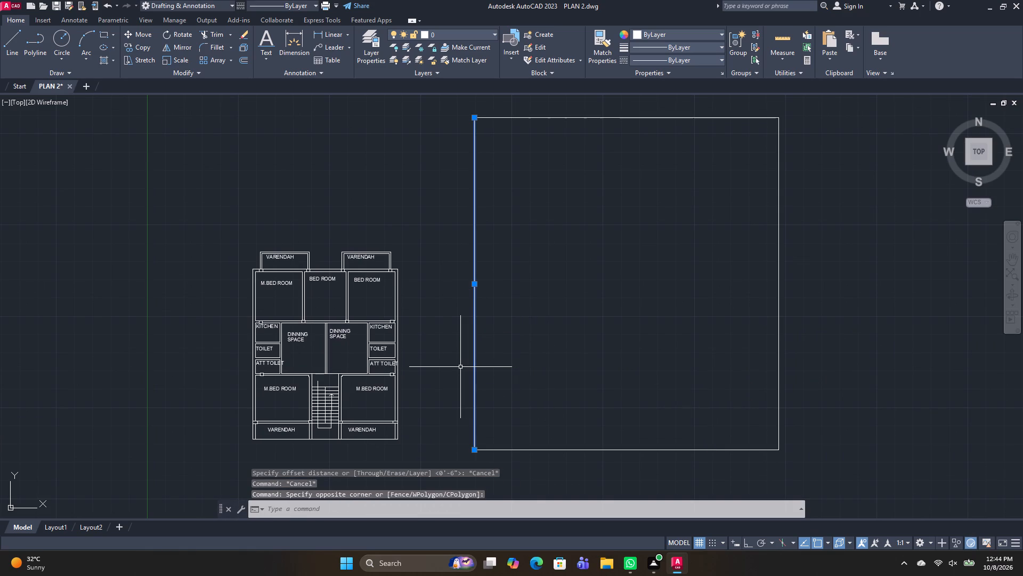
{"action": "type", "text": "O T"}
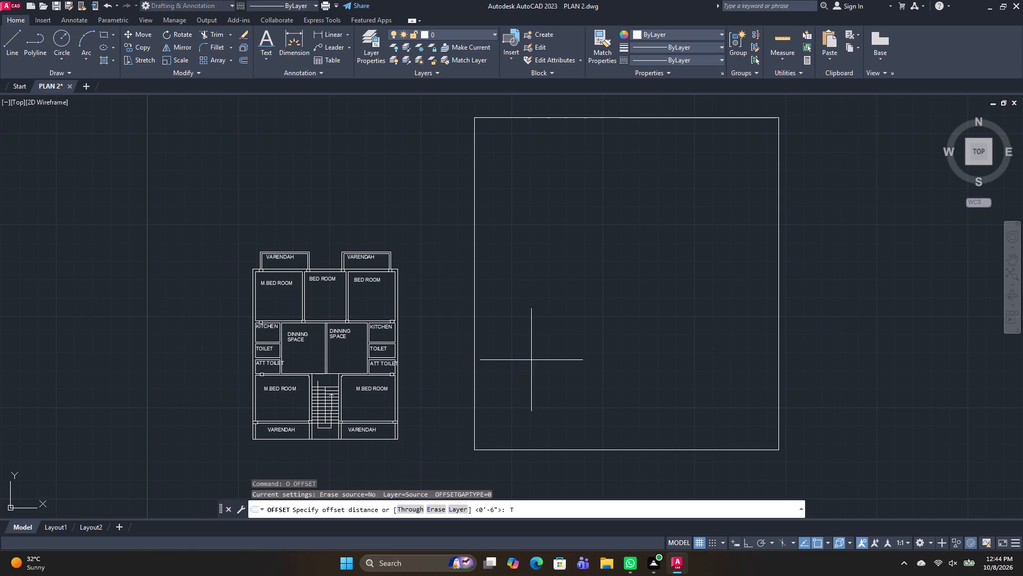
{"action": "key", "text": "space"}
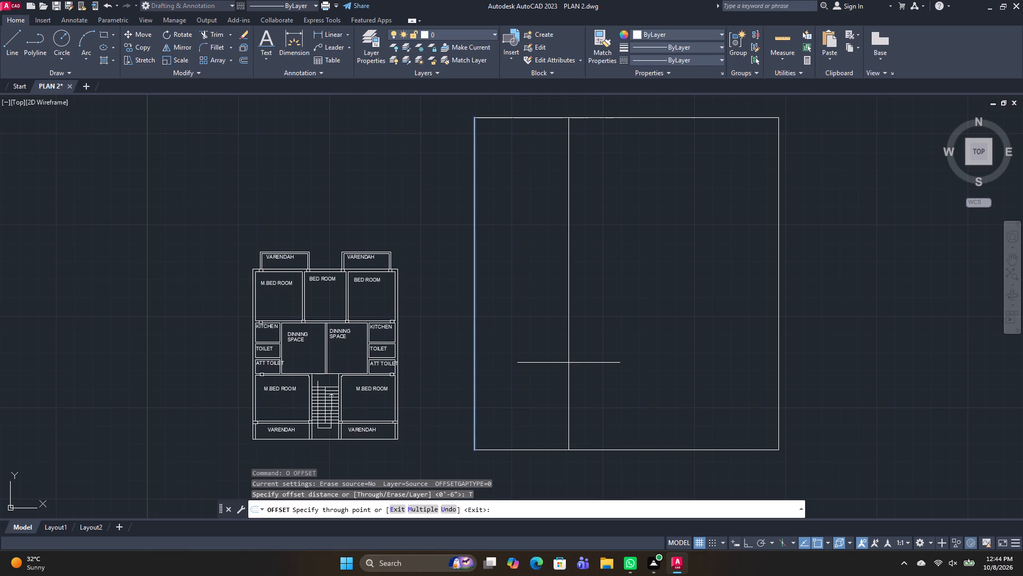
{"action": "left_click", "coordinate": [568, 363]}
{"action": "key", "text": "space"}
Offset the rectangle's right edge inward, picking the distance between the left edge and its inner line.
{"action": "key", "text": "space"}
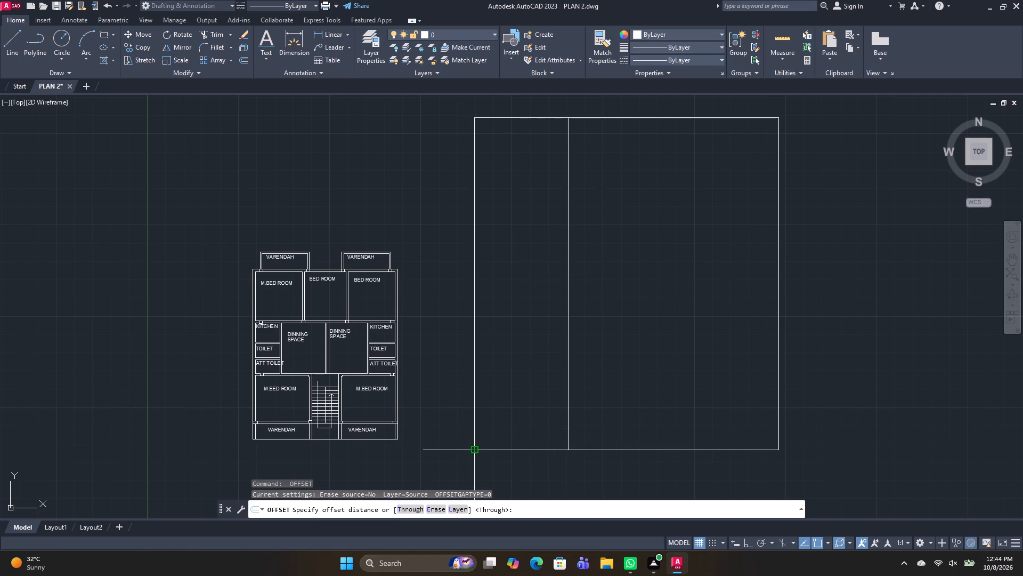
{"action": "left_click", "coordinate": [476, 452]}
{"action": "left_click", "coordinate": [570, 448]}
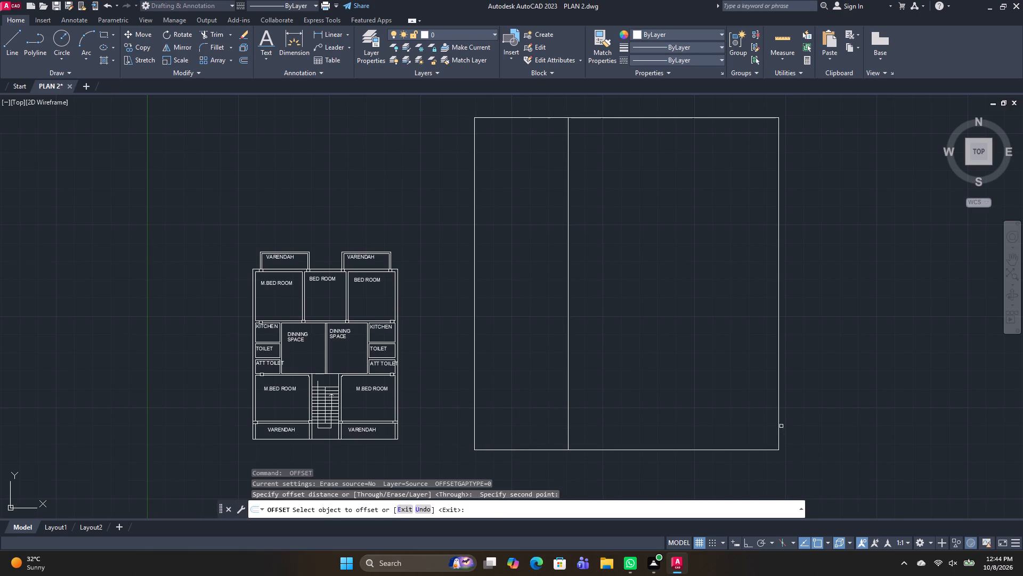
{"action": "left_click", "coordinate": [780, 424]}
{"action": "left_click", "coordinate": [690, 428]}
{"action": "key", "text": "space"}
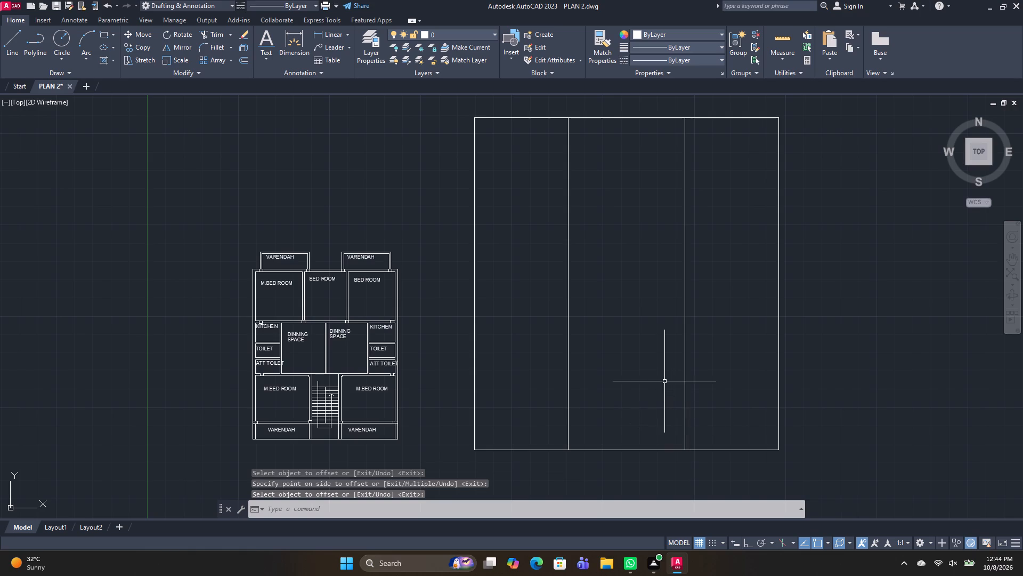
Draw two circles near the top of the middle strip, radii about 6'-1" and 4'-0", the smaller lower right.
{"action": "type", "text": "C"}
{"action": "key", "text": "space"}
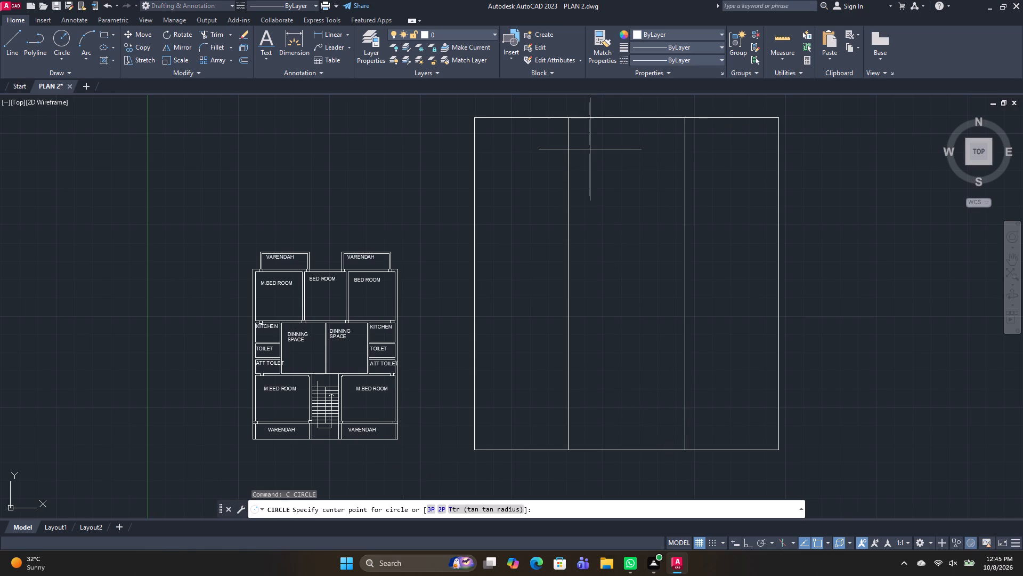
{"action": "middle_click_drag", "start_coordinate": [592, 153], "coordinate": [600, 175]}
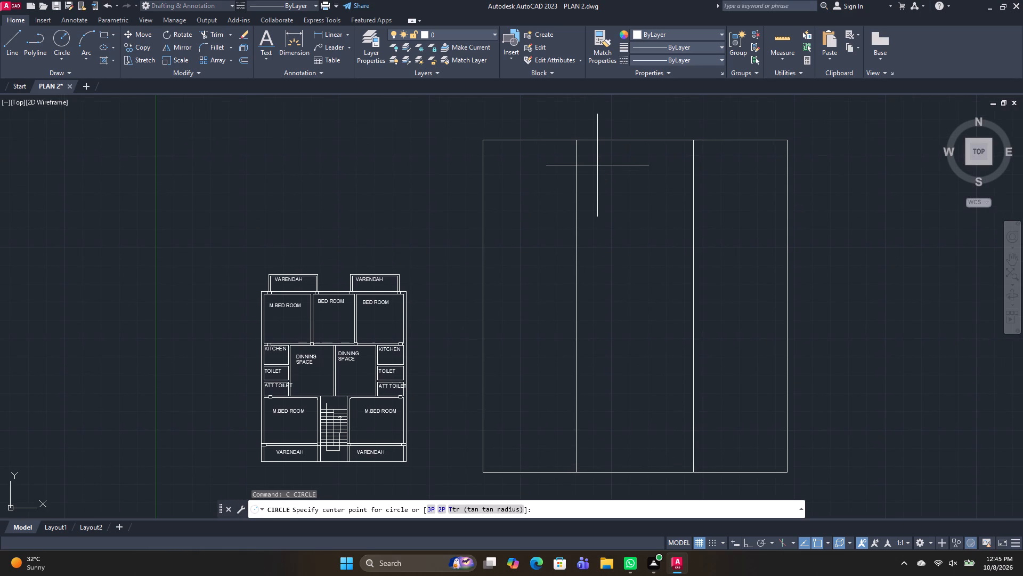
{"action": "left_click", "coordinate": [619, 165]}
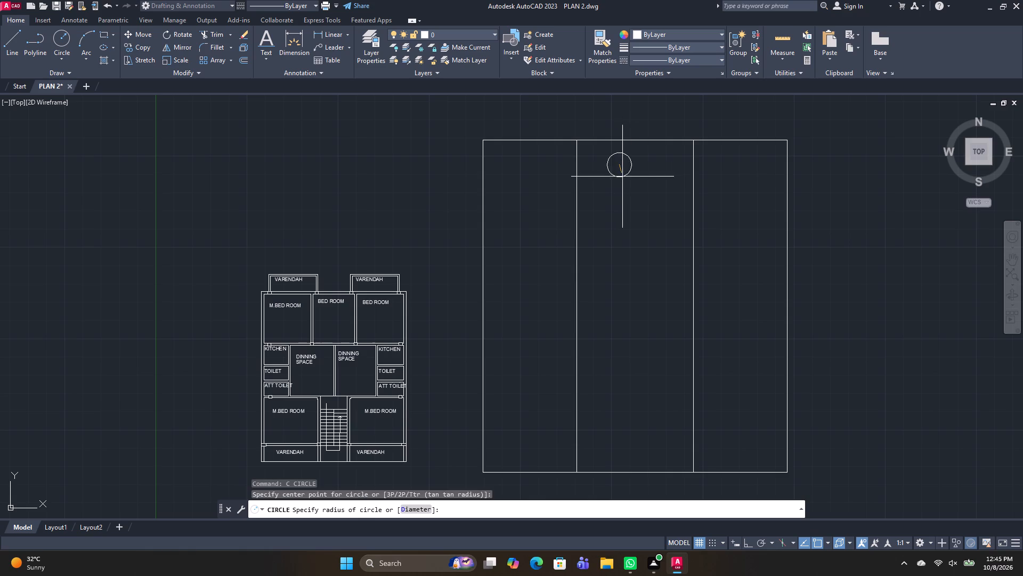
{"action": "left_click", "coordinate": [624, 186]}
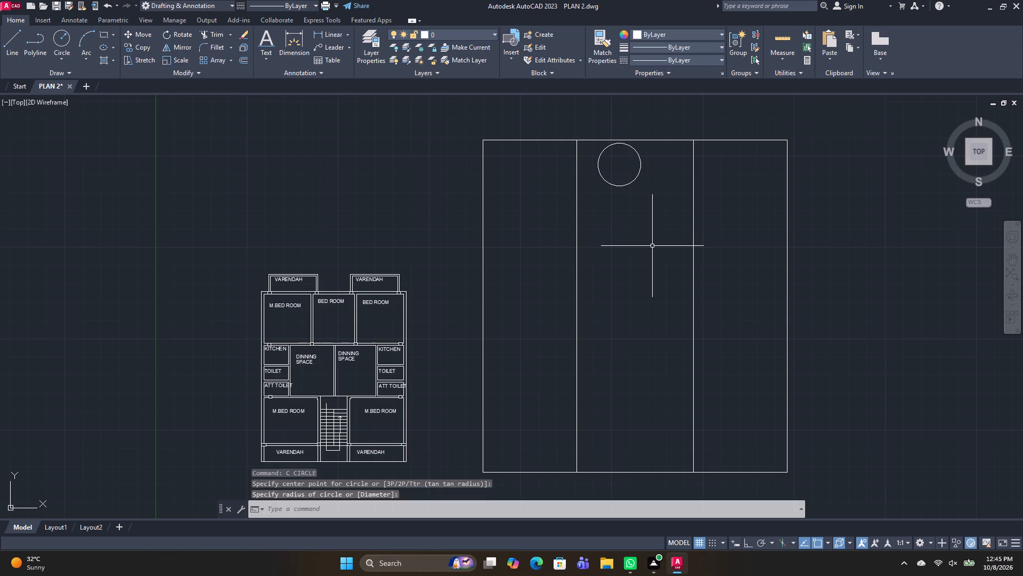
{"action": "key", "text": "space"}
{"action": "left_click", "coordinate": [654, 213]}
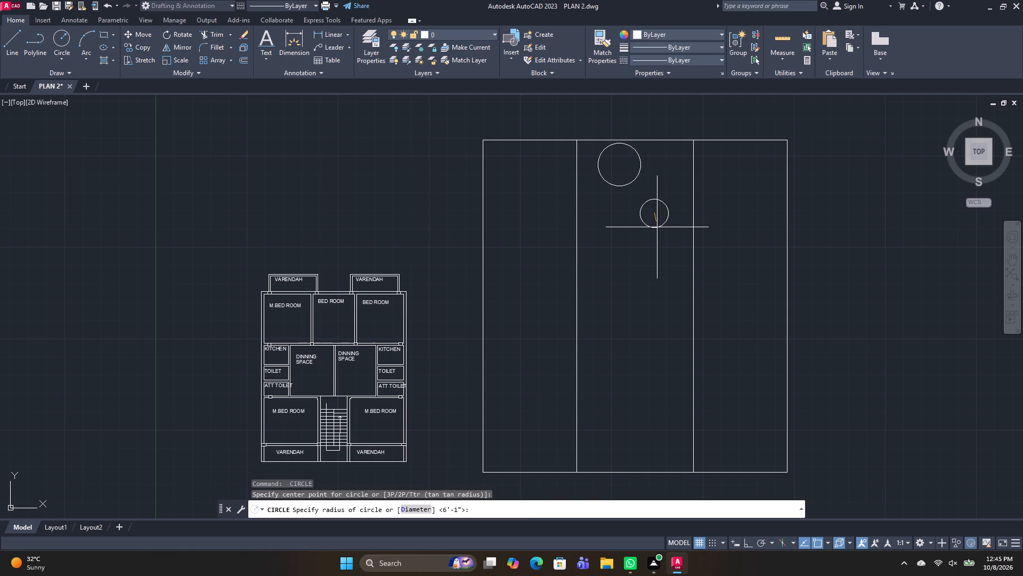
{"action": "left_click", "coordinate": [657, 227]}
Add three circles zigzagging down to the middle strip's centre, with radii about 3'-9", 3'-5" and 5'-7".
{"action": "middle_click_drag", "start_coordinate": [661, 291], "coordinate": [667, 270]}
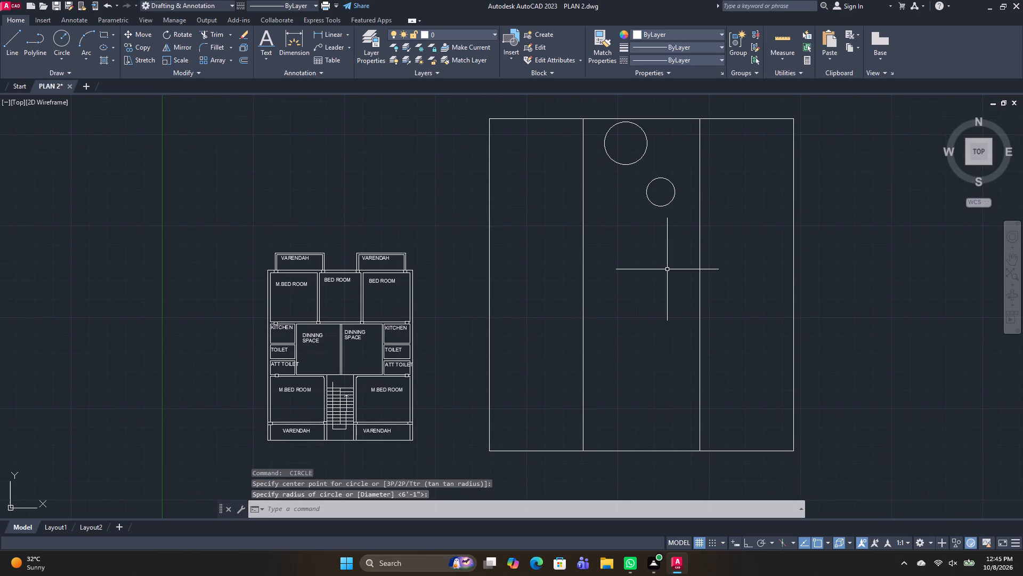
{"action": "scroll", "coordinate": [667, 269], "scroll_direction": "down", "scroll_amount": 2}
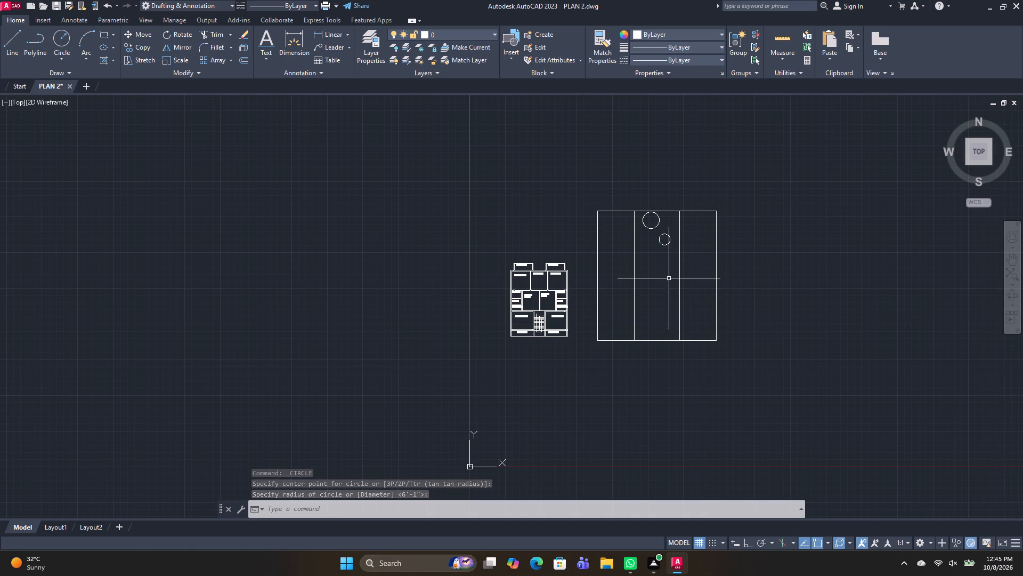
{"action": "scroll", "coordinate": [669, 278], "scroll_direction": "up", "scroll_amount": 1}
{"action": "key", "text": "space"}
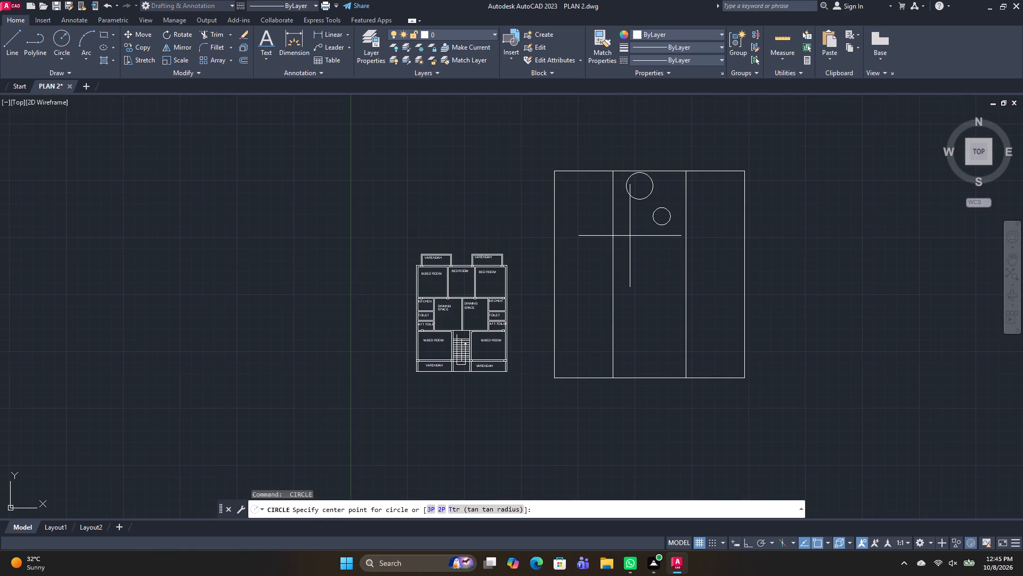
{"action": "left_click", "coordinate": [629, 229]}
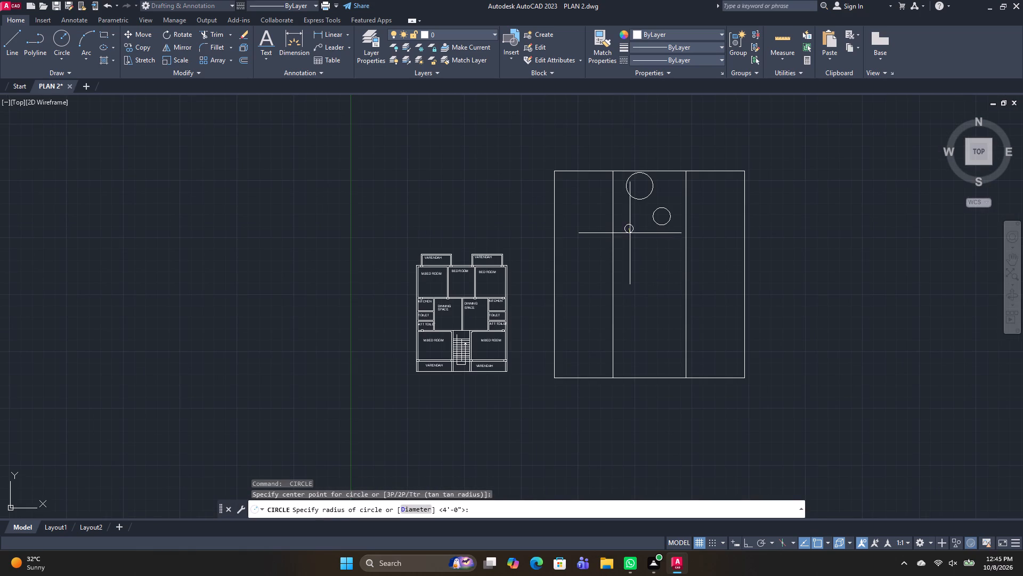
{"action": "left_click", "coordinate": [631, 237]}
{"action": "key", "text": "space"}
{"action": "left_click", "coordinate": [657, 253]}
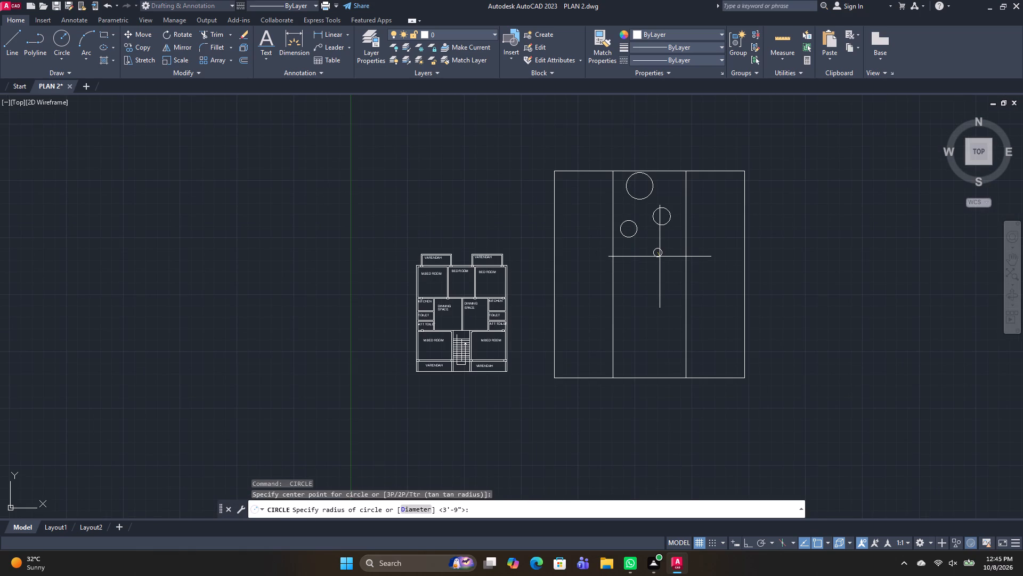
{"action": "left_click", "coordinate": [660, 260]}
{"action": "key", "text": "space"}
{"action": "left_click", "coordinate": [628, 278]}
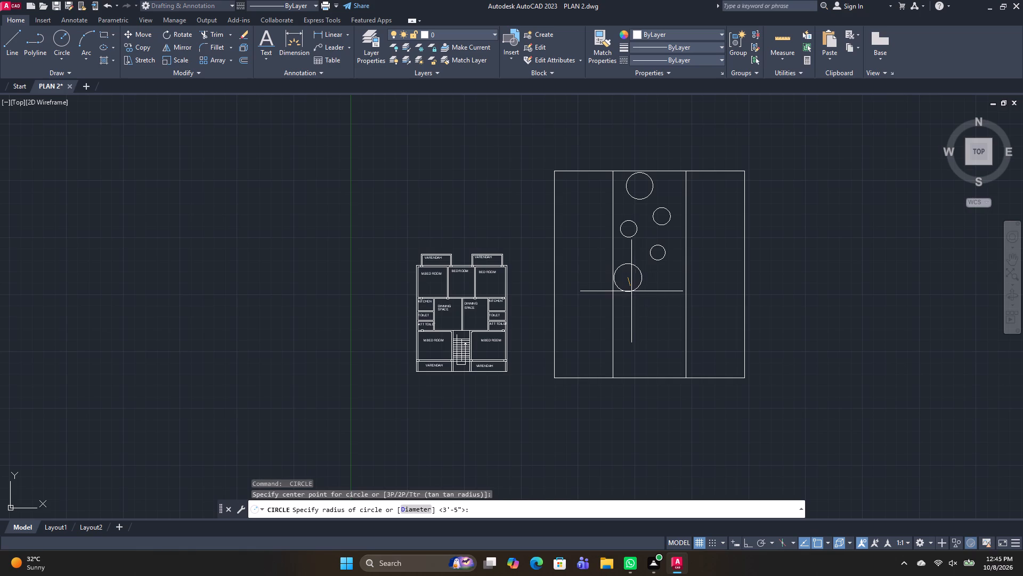
{"action": "left_click", "coordinate": [635, 287]}
Add four staggered circles down to the middle strip's bottom, with radii about 3'-5", 4'-2", 4'-5" and 5'-10".
{"action": "key", "text": "space"}
{"action": "left_click", "coordinate": [663, 295]}
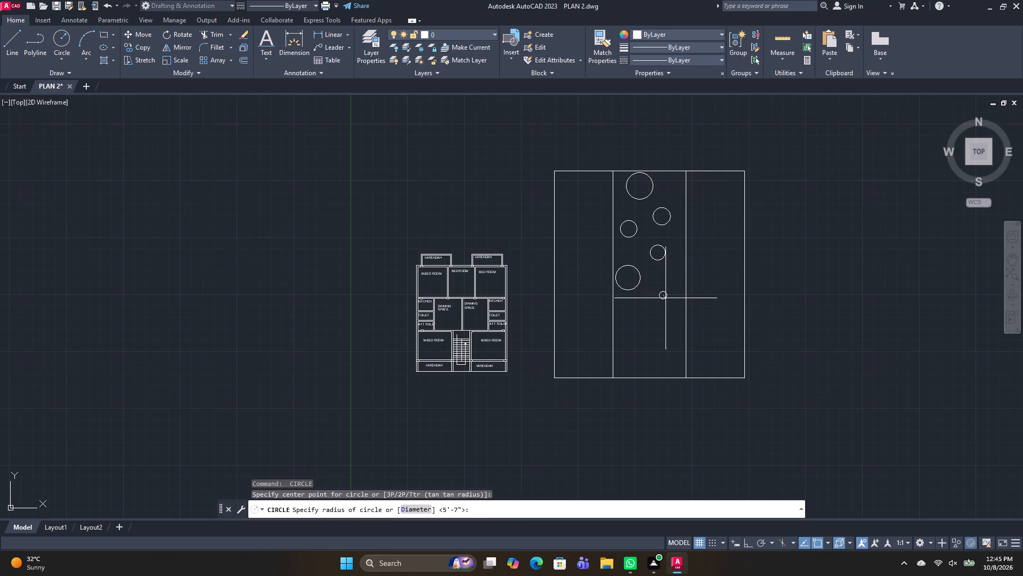
{"action": "left_click", "coordinate": [667, 302]}
{"action": "key", "text": "space"}
{"action": "left_click", "coordinate": [645, 317]}
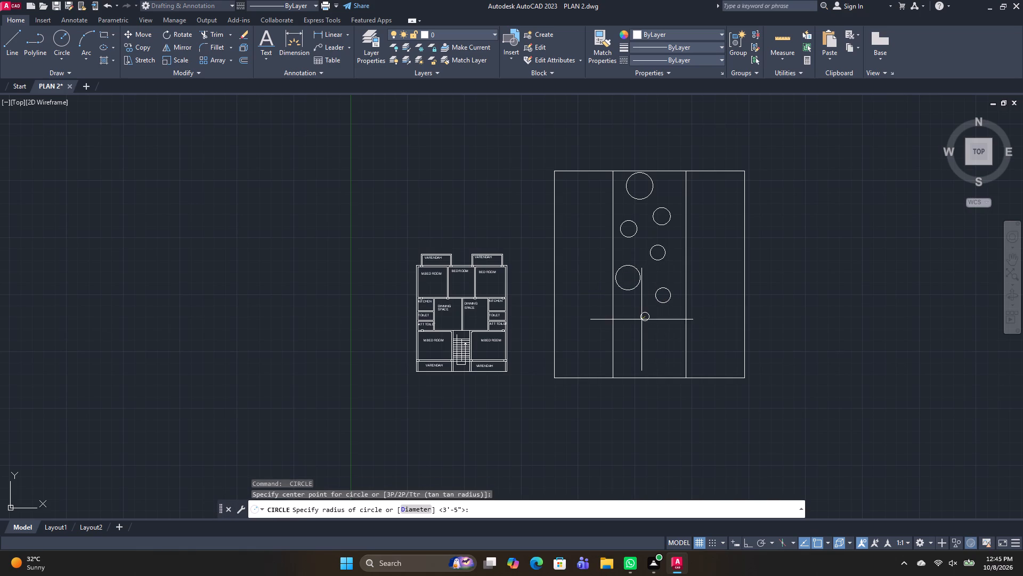
{"action": "left_click", "coordinate": [640, 325]}
{"action": "key", "text": "space"}
{"action": "left_click", "coordinate": [670, 339]}
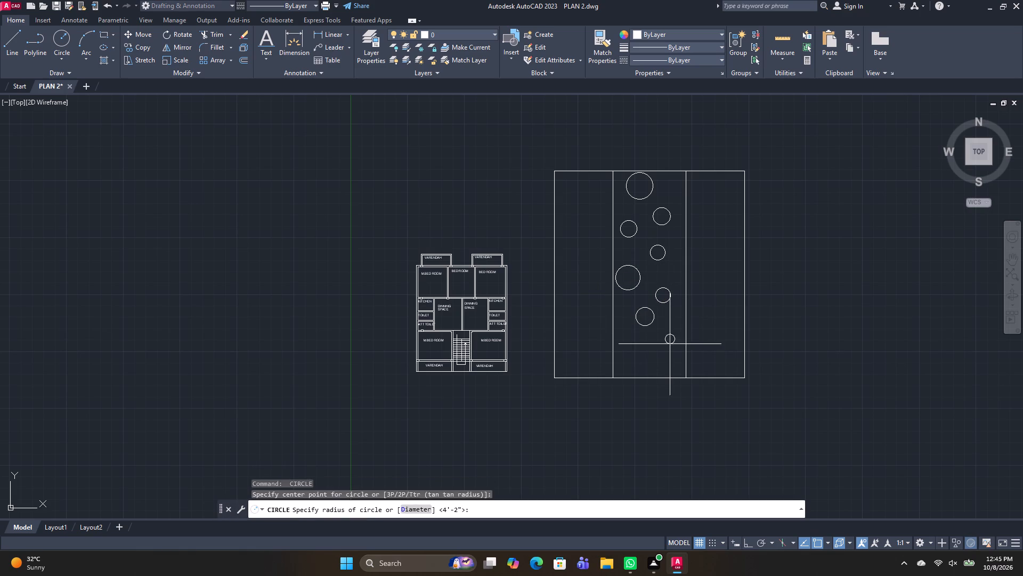
{"action": "left_click", "coordinate": [670, 349]}
{"action": "key", "text": "space"}
{"action": "left_click", "coordinate": [637, 357]}
{"action": "left_click", "coordinate": [630, 368]}
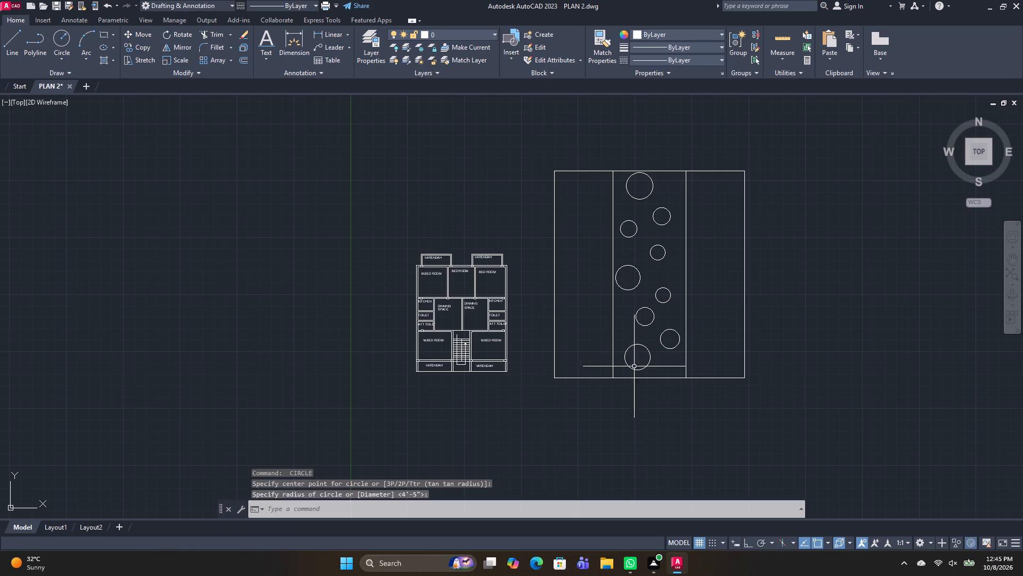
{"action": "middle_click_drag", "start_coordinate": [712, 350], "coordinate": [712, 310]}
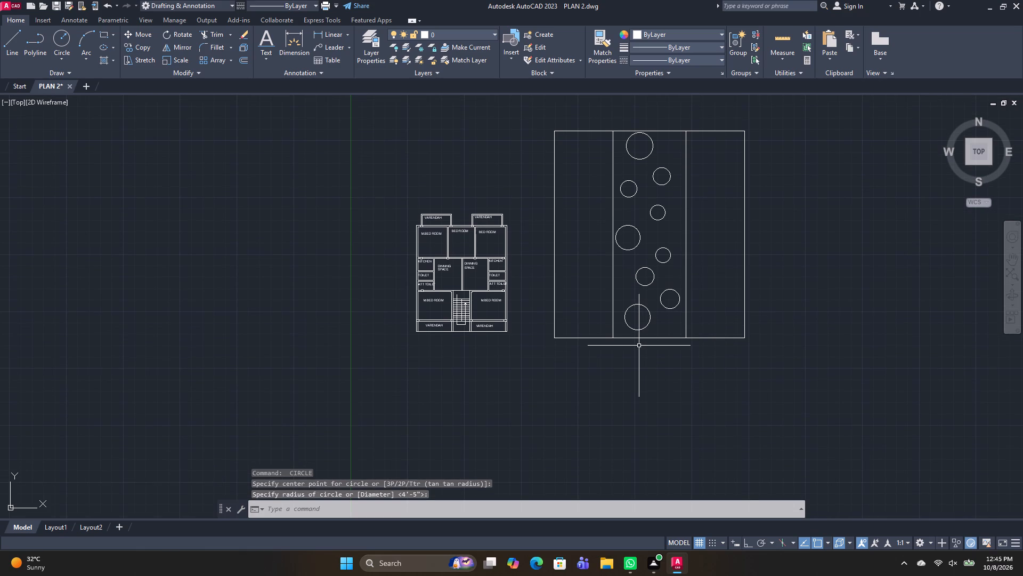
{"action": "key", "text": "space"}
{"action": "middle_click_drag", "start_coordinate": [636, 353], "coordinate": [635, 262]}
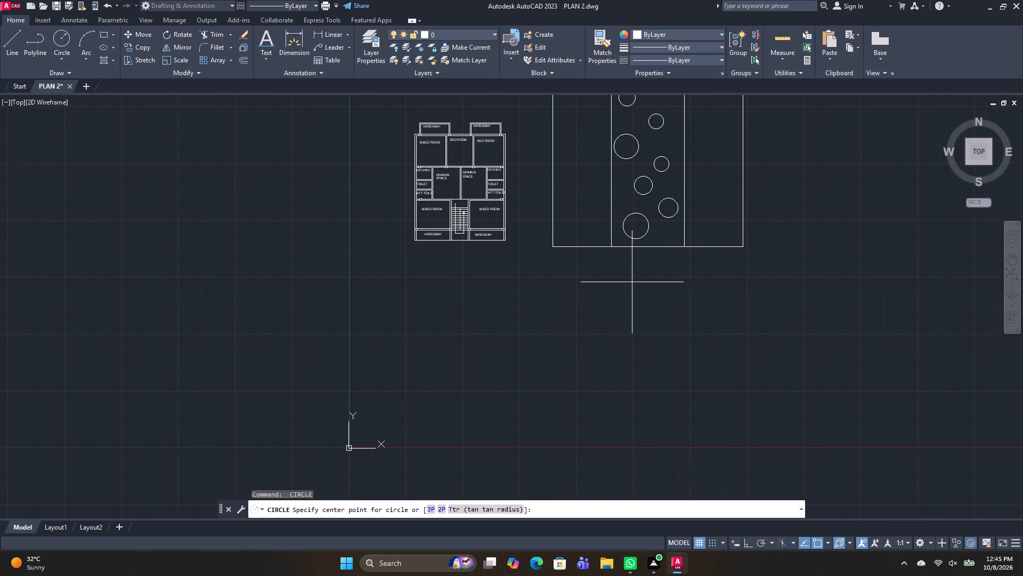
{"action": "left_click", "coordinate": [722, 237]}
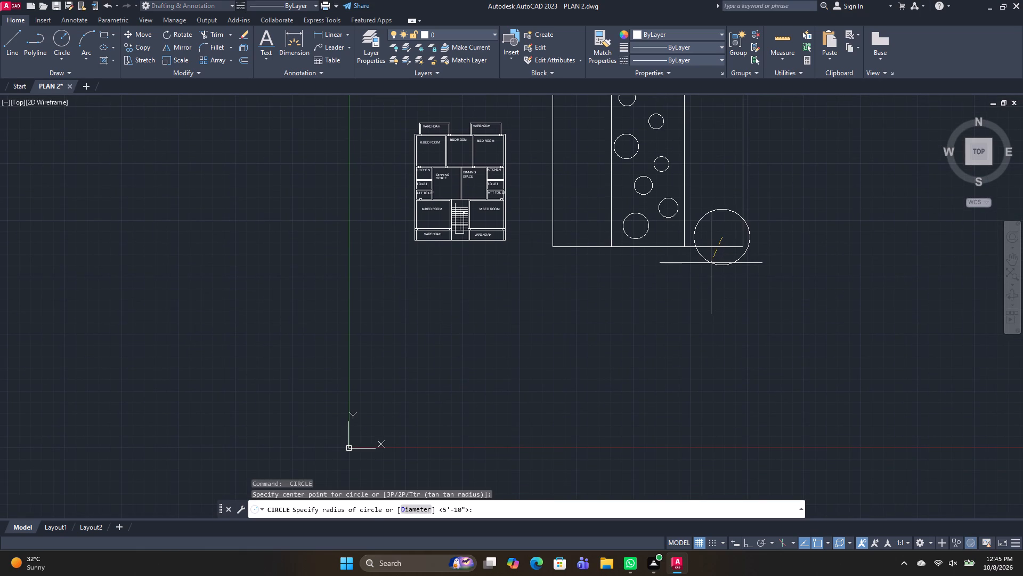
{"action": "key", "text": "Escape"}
Move the three-strip rectangle's bottom edge straight down with ortho on, leaving a gap below the vertical lines.
{"action": "left_click_drag", "start_coordinate": [722, 236], "coordinate": [722, 244]}
{"action": "left_click", "coordinate": [712, 280]}
{"action": "type", "text": "M"}
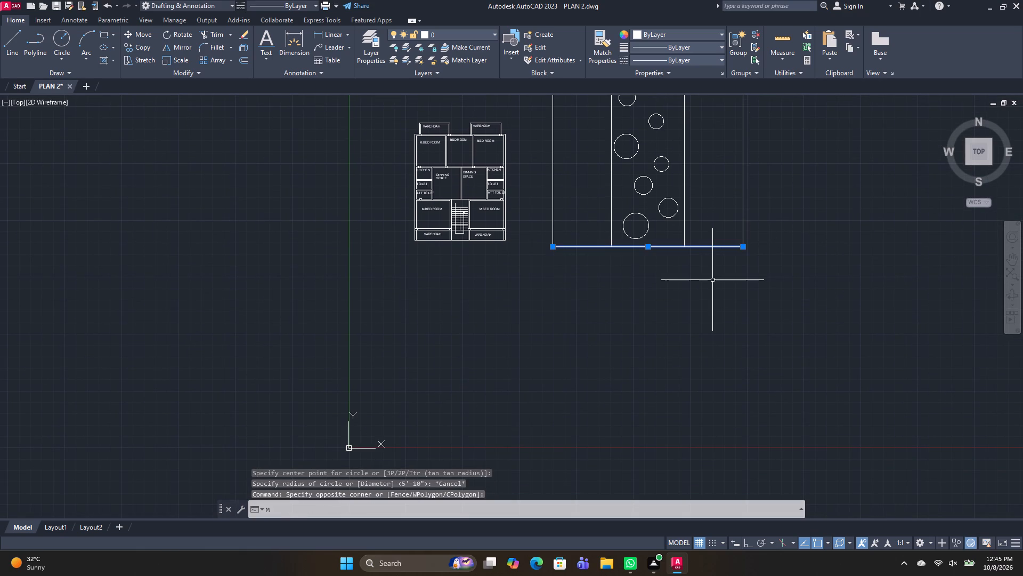
{"action": "key", "text": "space"}
{"action": "left_click", "coordinate": [649, 251]}
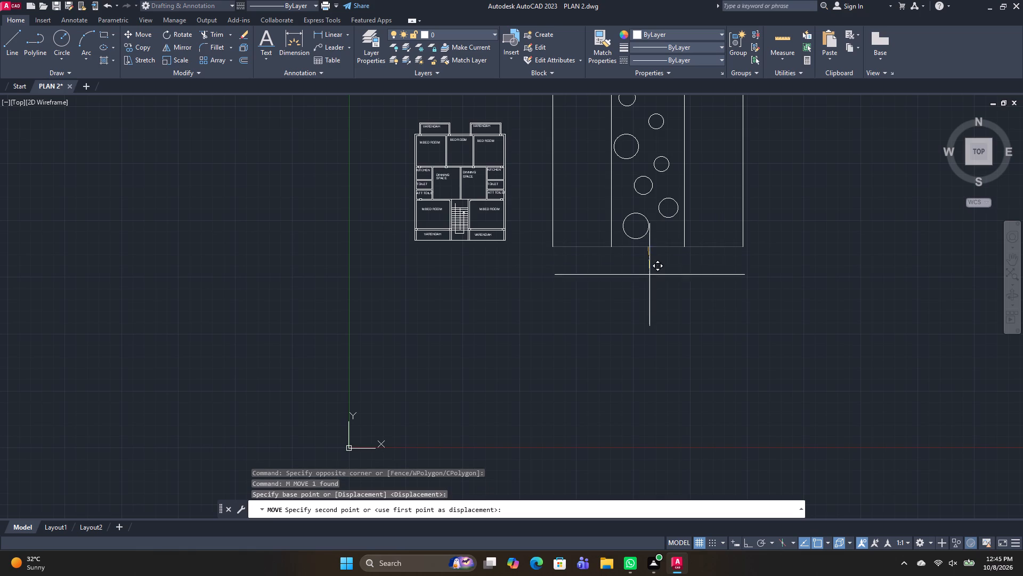
{"action": "left_click", "coordinate": [744, 547]}
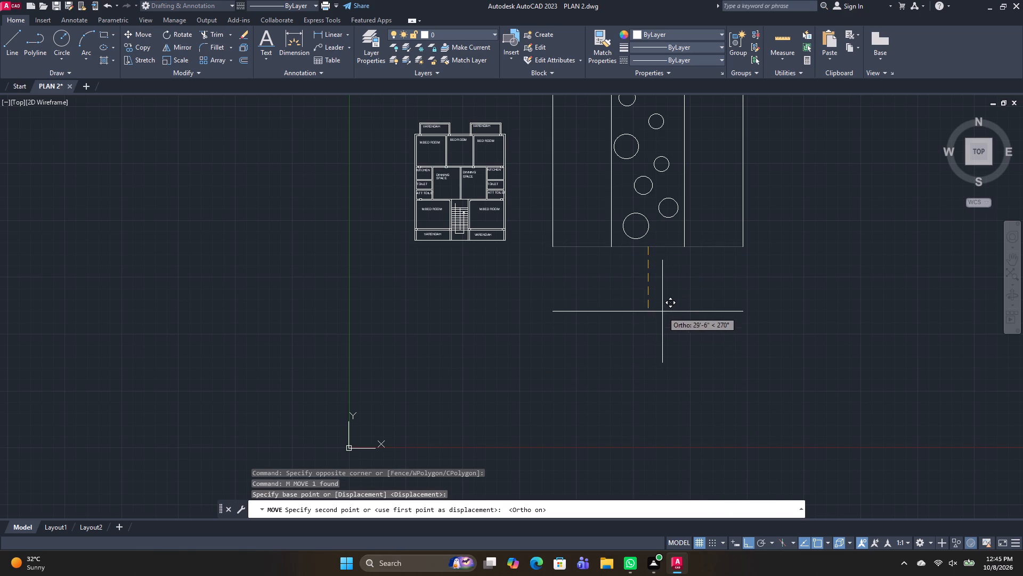
{"action": "left_click", "coordinate": [662, 305]}
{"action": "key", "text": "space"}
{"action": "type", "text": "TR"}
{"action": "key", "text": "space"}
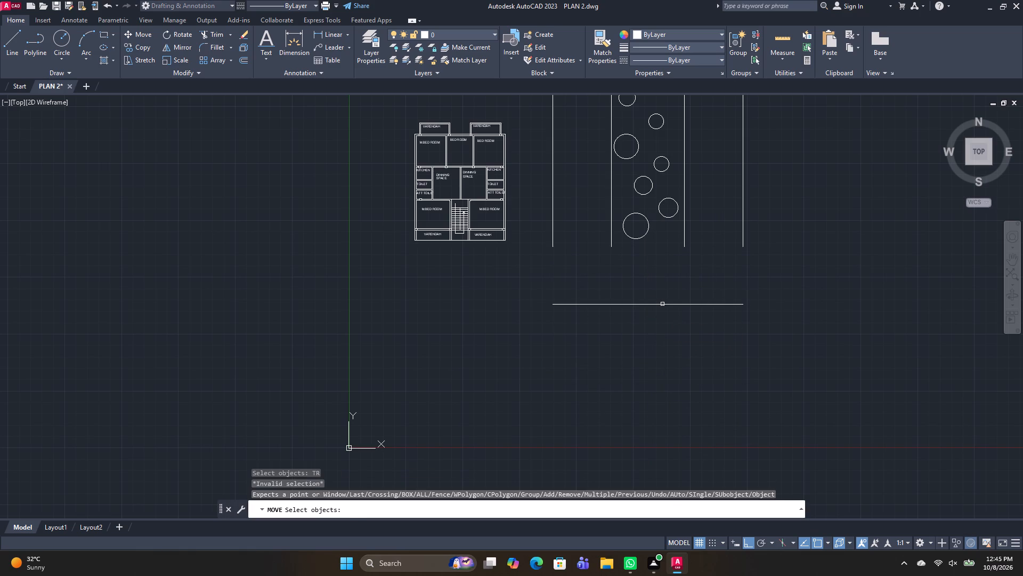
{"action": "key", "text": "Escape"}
Extend the rectangle's four vertical lines down to the moved bottom edge using the Trim command.
{"action": "type", "text": "TR"}
{"action": "key", "text": "space"}
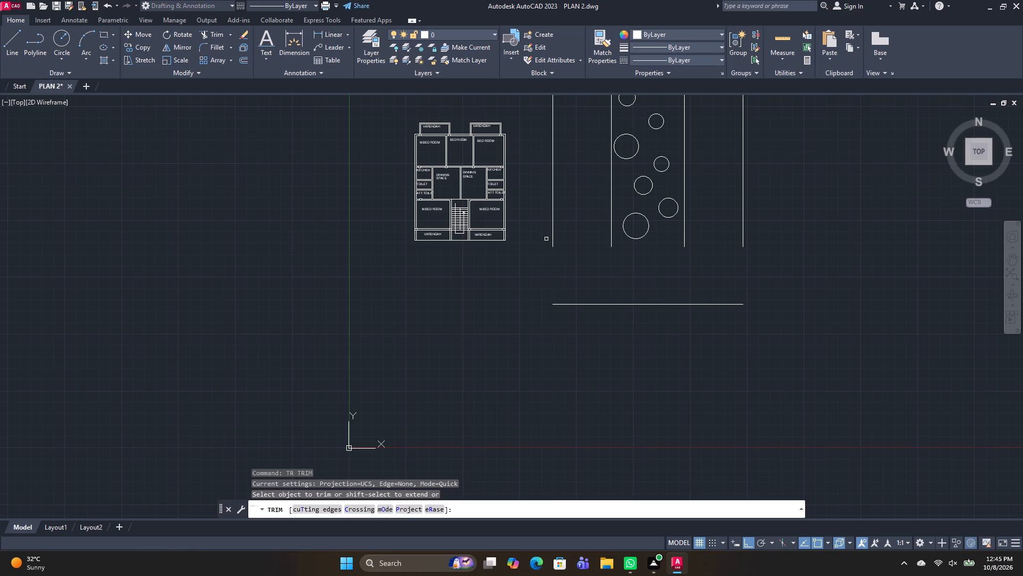
{"action": "left_click", "coordinate": [553, 236], "text": "shift"}
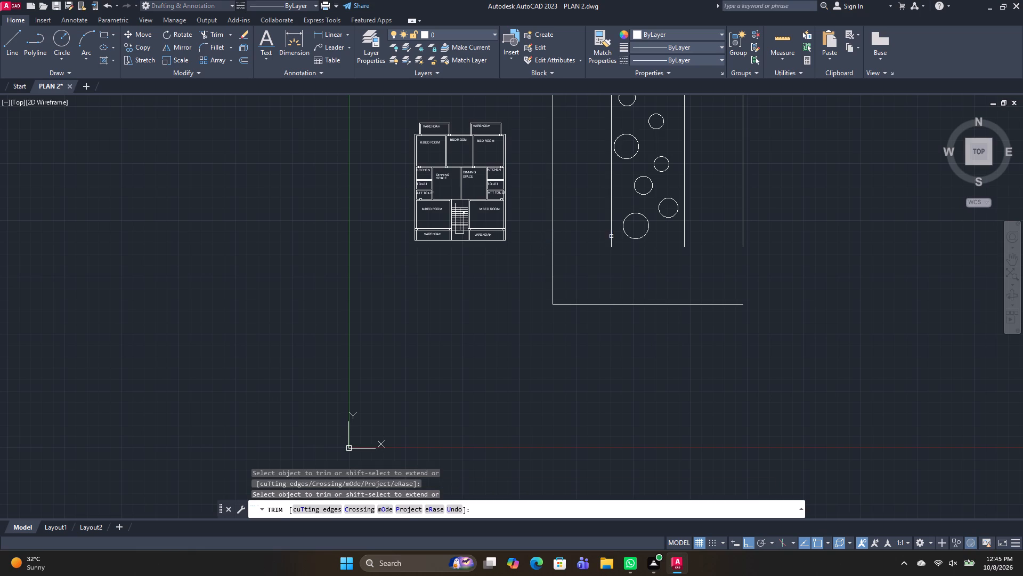
{"action": "left_click", "coordinate": [614, 236], "text": "shift"}
{"action": "left_click", "coordinate": [603, 242], "text": "shift"}
{"action": "left_click", "coordinate": [684, 239], "text": "shift"}
{"action": "left_click", "coordinate": [743, 237], "text": "shift"}
{"action": "key", "text": "space"}
Draw a horizontal line across the full rectangle where its bottom edge used to be, closing off the new bottom band.
{"action": "type", "text": "L"}
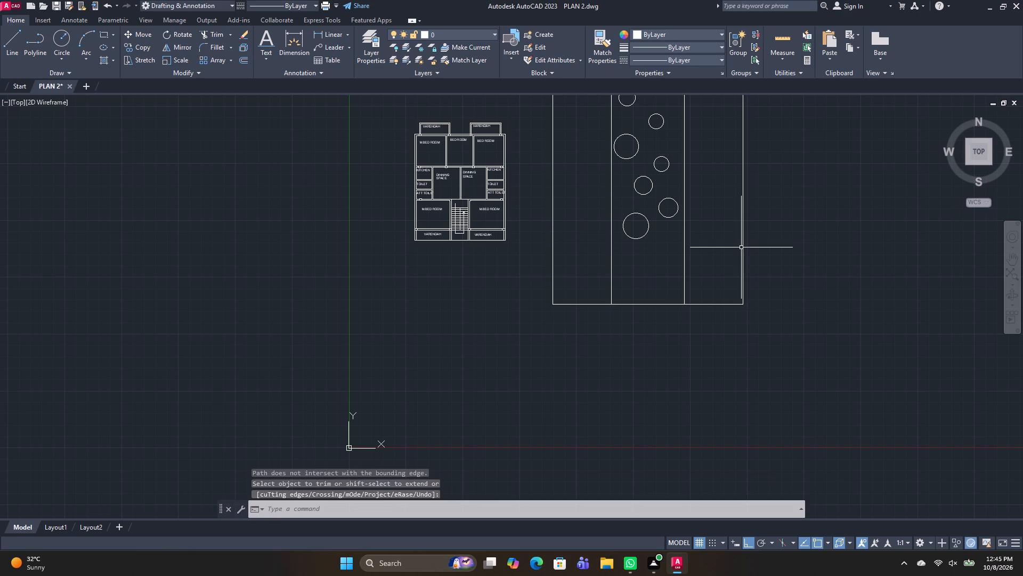
{"action": "key", "text": "space"}
{"action": "left_click", "coordinate": [554, 247]}
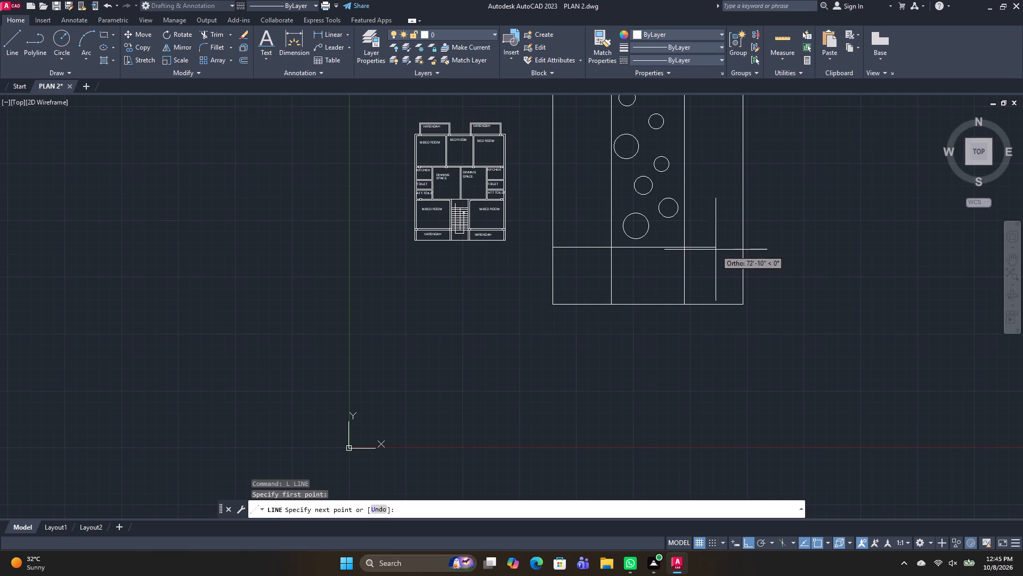
{"action": "left_click", "coordinate": [741, 246]}
{"action": "key", "text": "space"}
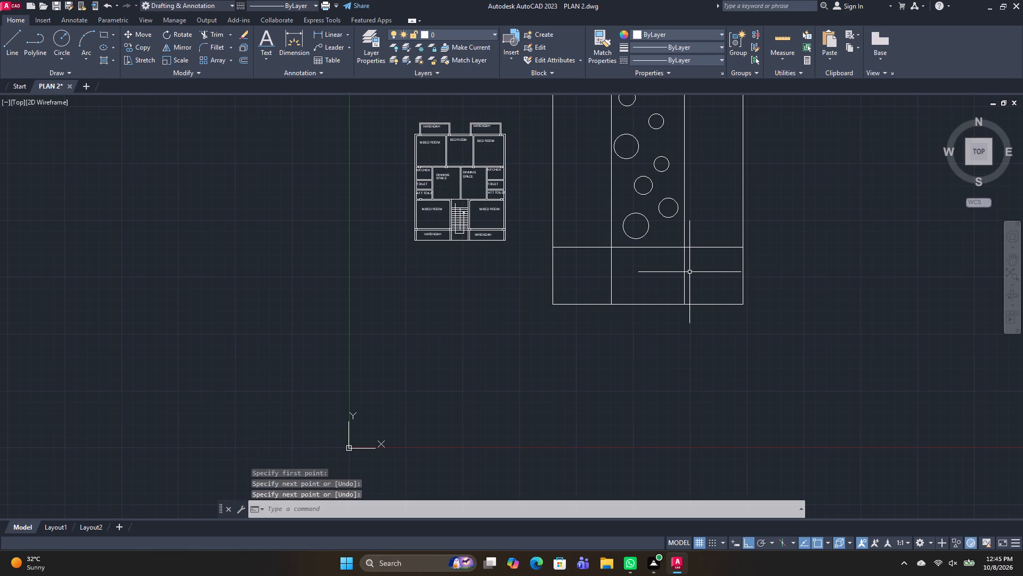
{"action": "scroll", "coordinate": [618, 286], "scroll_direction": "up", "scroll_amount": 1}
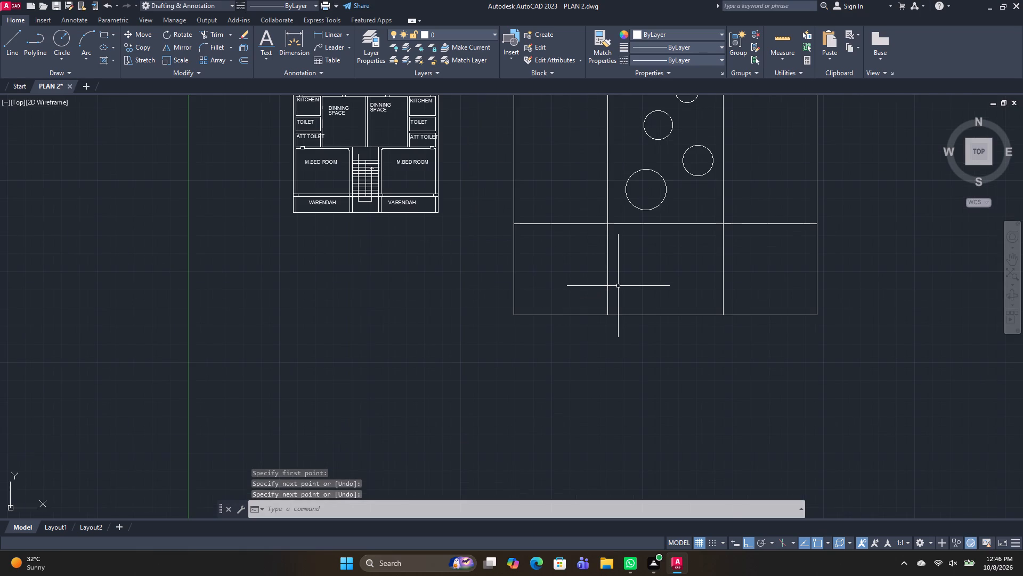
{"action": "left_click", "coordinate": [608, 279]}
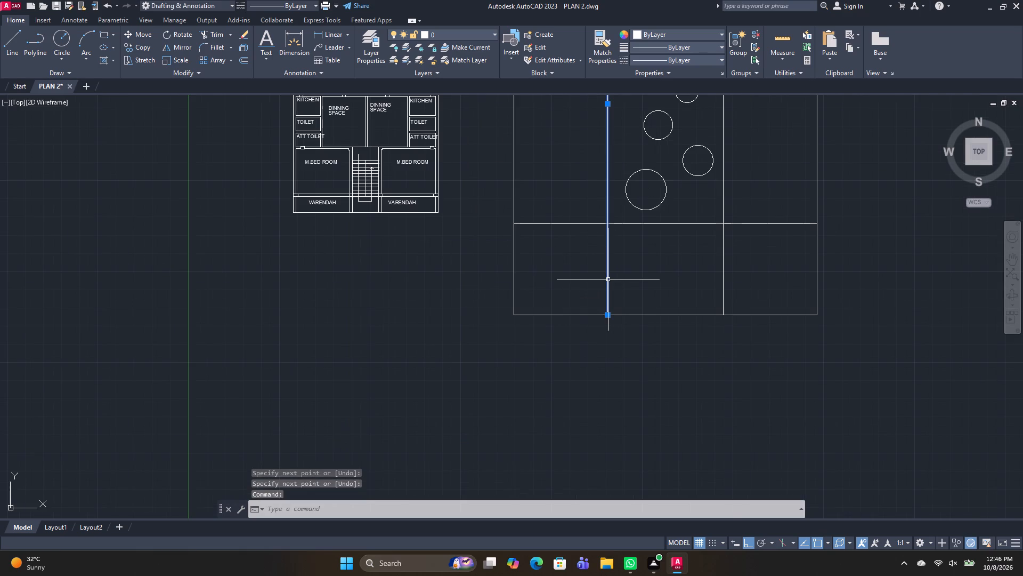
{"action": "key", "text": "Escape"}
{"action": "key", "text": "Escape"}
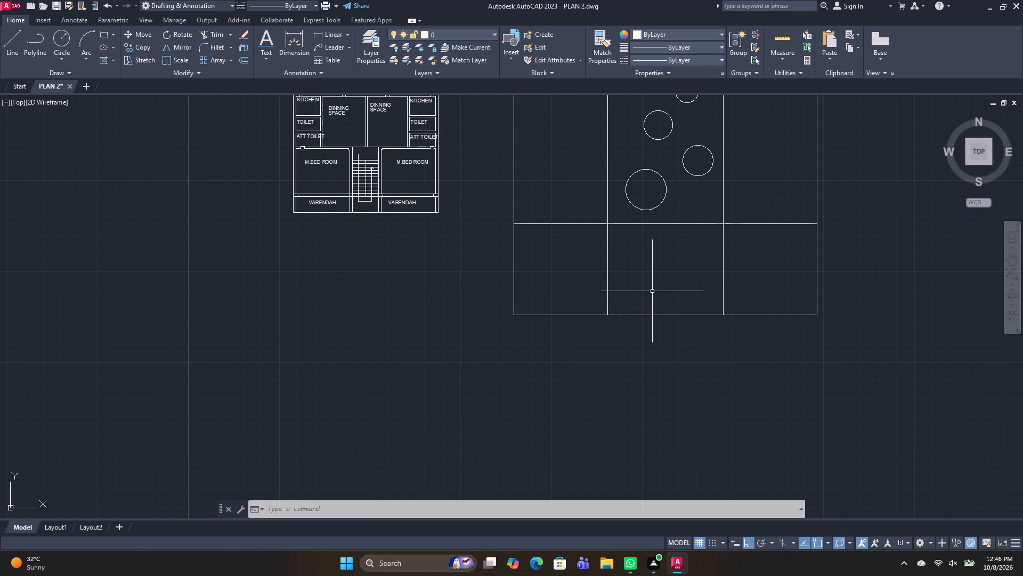
Draw a full-height vertical line in the bottom band's middle cell, just inside its left side.
{"action": "scroll", "coordinate": [634, 269], "scroll_direction": "up", "scroll_amount": 1}
{"action": "middle_click_drag", "start_coordinate": [636, 269], "coordinate": [598, 274]}
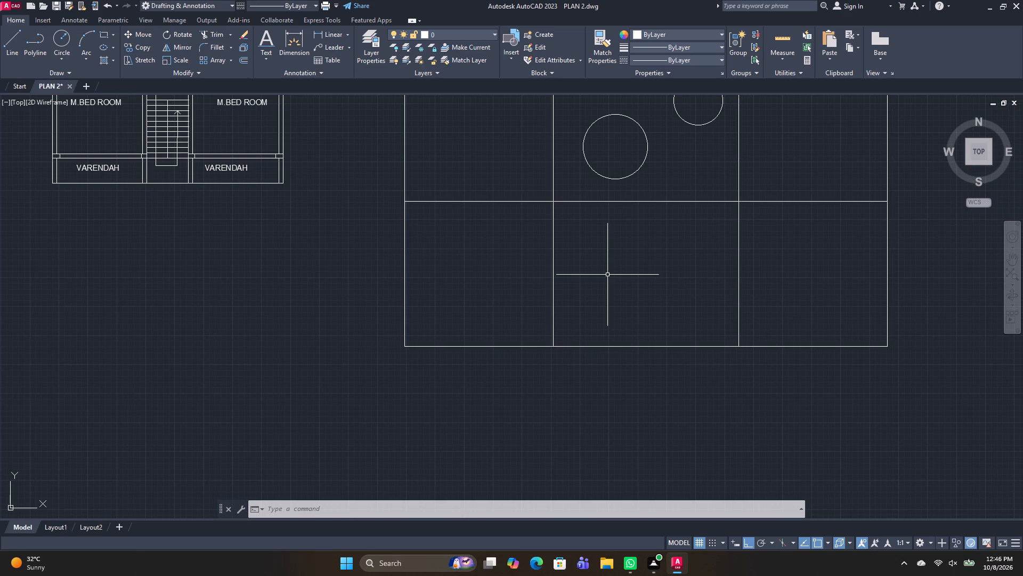
{"action": "type", "text": "L"}
{"action": "key", "text": "space"}
{"action": "scroll", "coordinate": [557, 339], "scroll_direction": "up", "scroll_amount": 1}
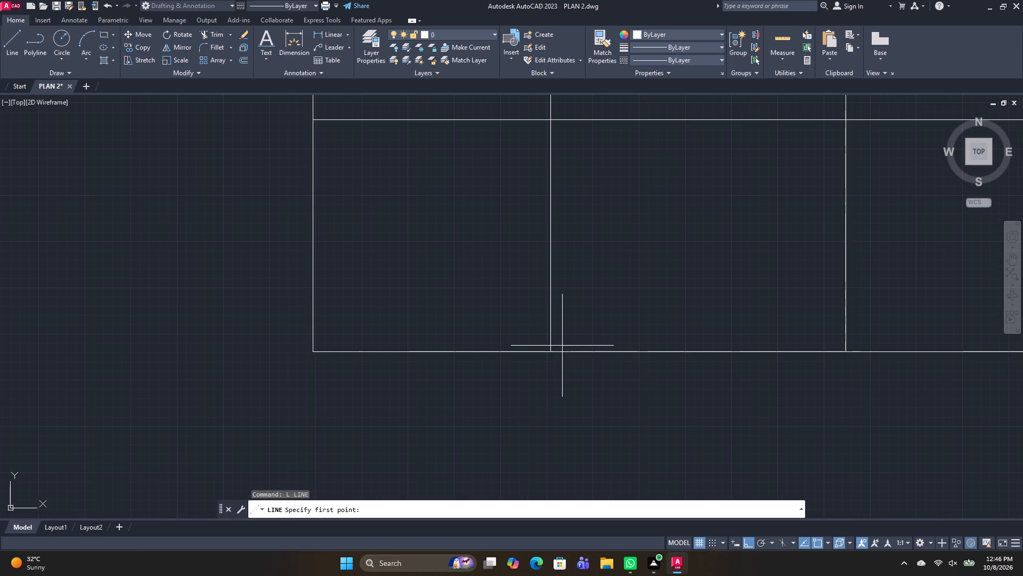
{"action": "left_click", "coordinate": [557, 349]}
{"action": "left_click", "coordinate": [558, 120]}
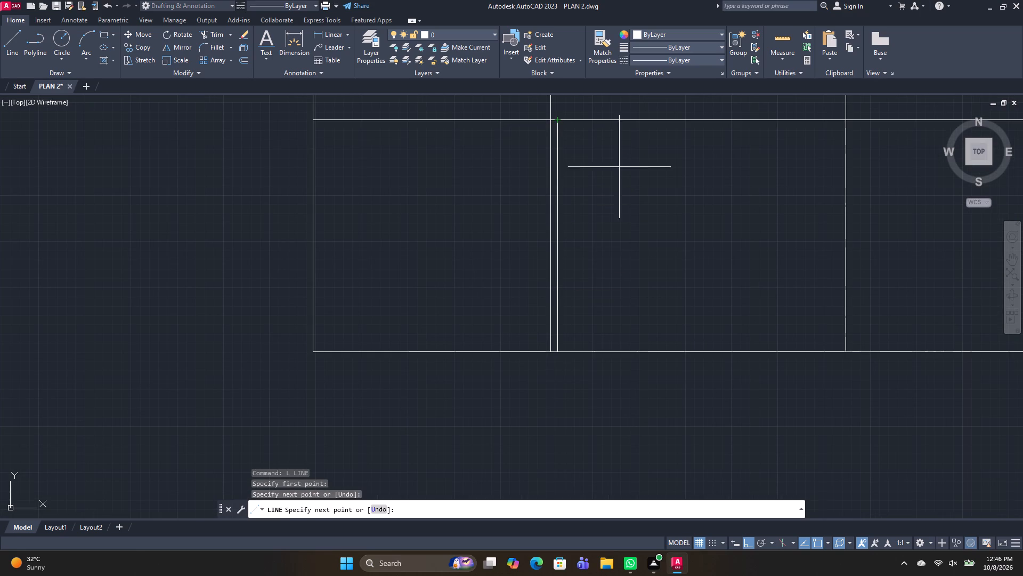
{"action": "key", "text": "space"}
Copy the new vertical line as a 15-item fitted array, ending slightly before the middle of the cell.
{"action": "left_click", "coordinate": [555, 186]}
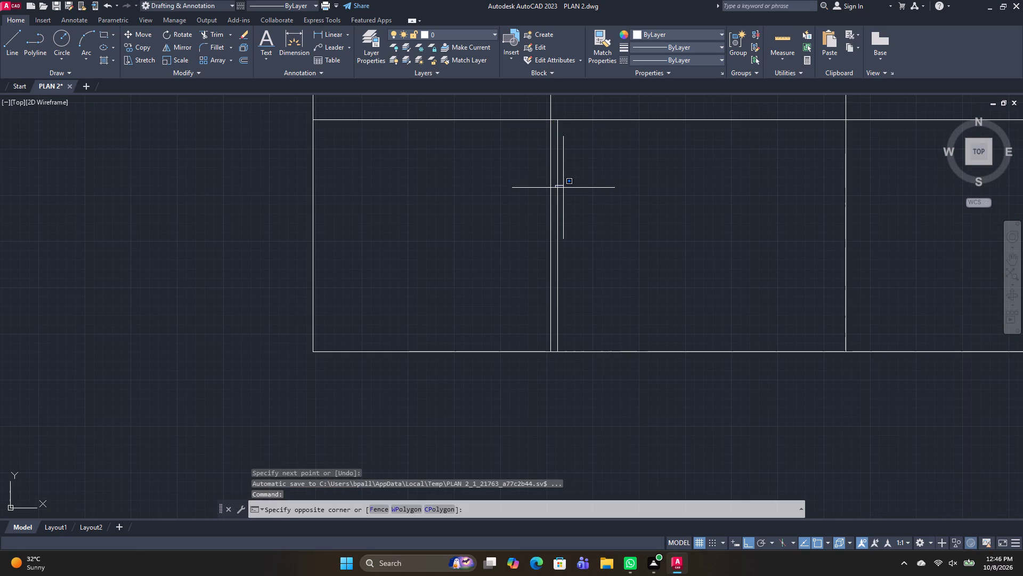
{"action": "left_click", "coordinate": [565, 189]}
{"action": "left_click", "coordinate": [558, 193]}
{"action": "type", "text": "CO"}
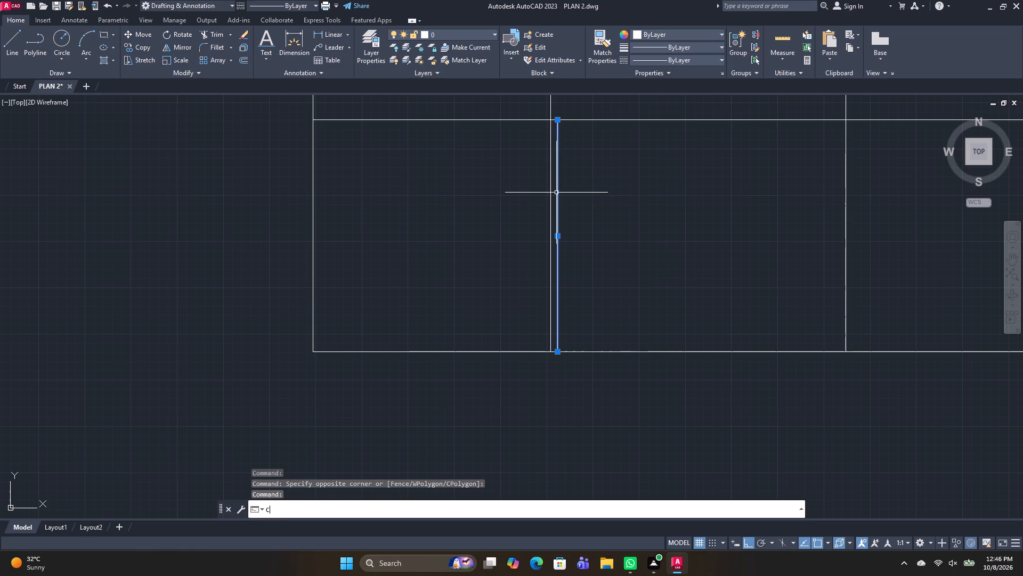
{"action": "key", "text": "space"}
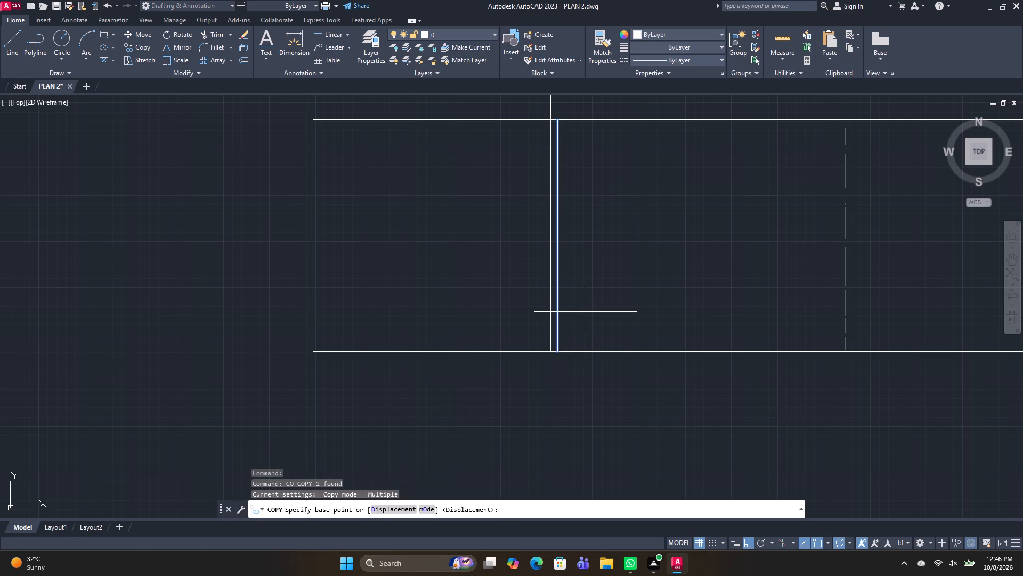
{"action": "left_click", "coordinate": [558, 351]}
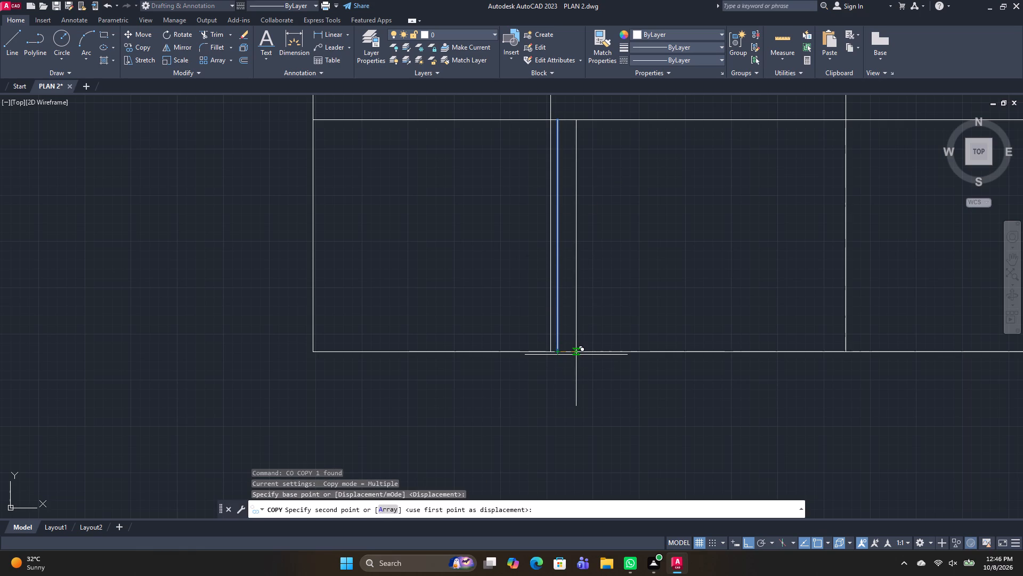
{"action": "type", "text": "A 15"}
{"action": "key", "text": "Return"}
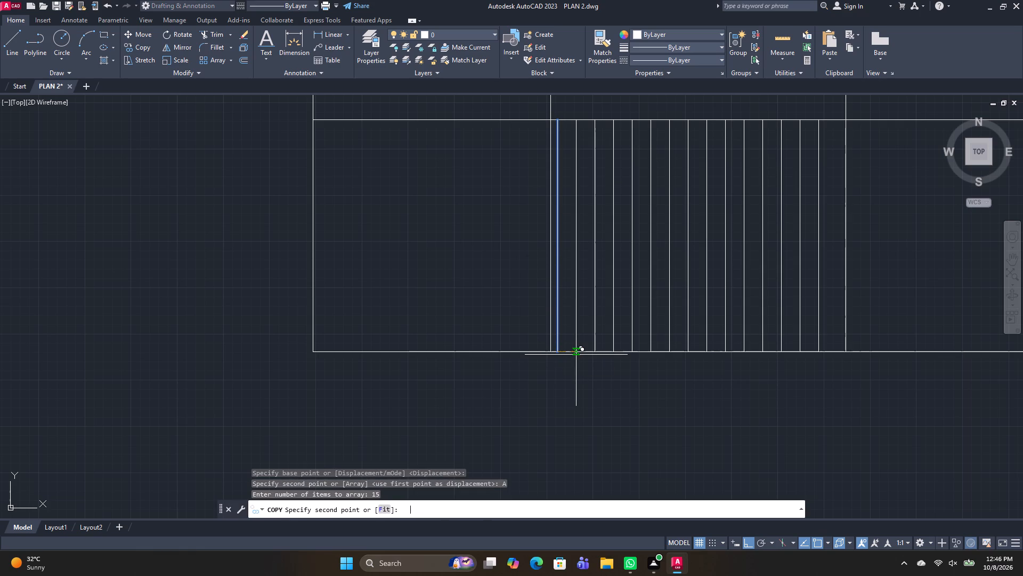
{"action": "type", "text": "F"}
{"action": "key", "text": "space"}
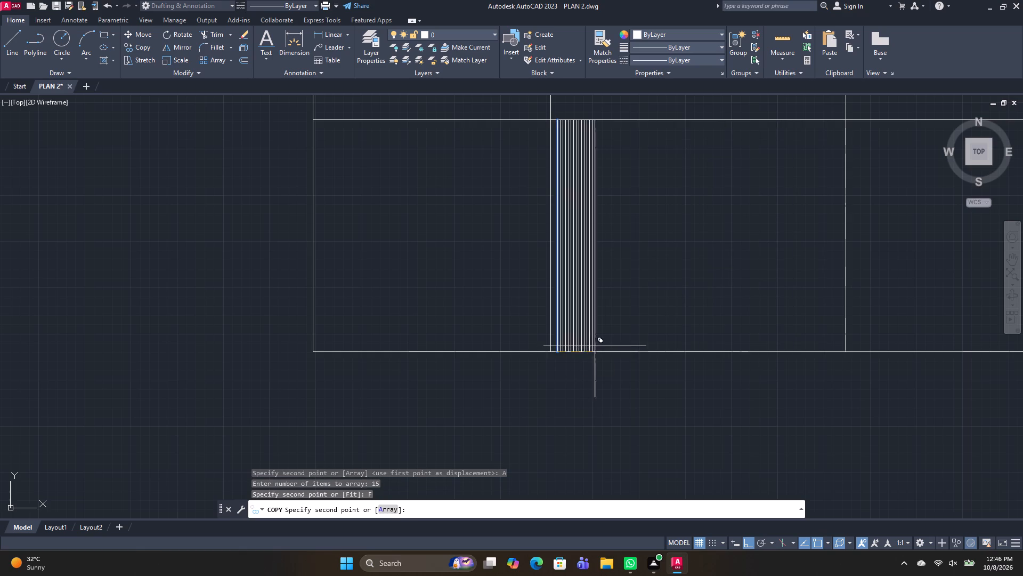
{"action": "left_click", "coordinate": [681, 354]}
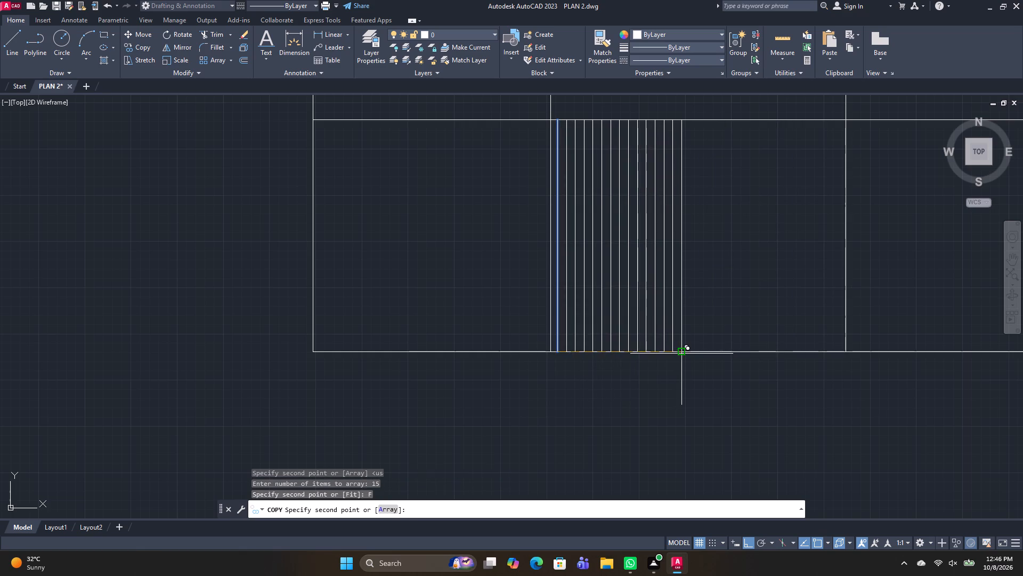
{"action": "key", "text": "space"}
Draw a horizontal line across the vertical lines, just below the middle cell's top edge, from its left side to the last line.
{"action": "type", "text": "L"}
{"action": "key", "text": "space"}
{"action": "scroll", "coordinate": [596, 227], "scroll_direction": "up", "scroll_amount": 1}
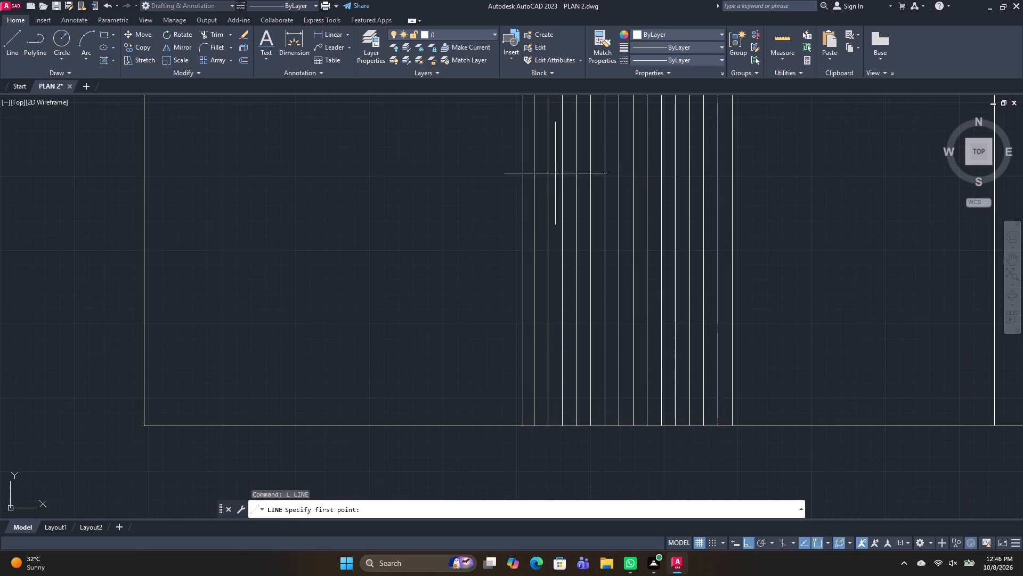
{"action": "middle_click_drag", "start_coordinate": [554, 169], "coordinate": [557, 263]}
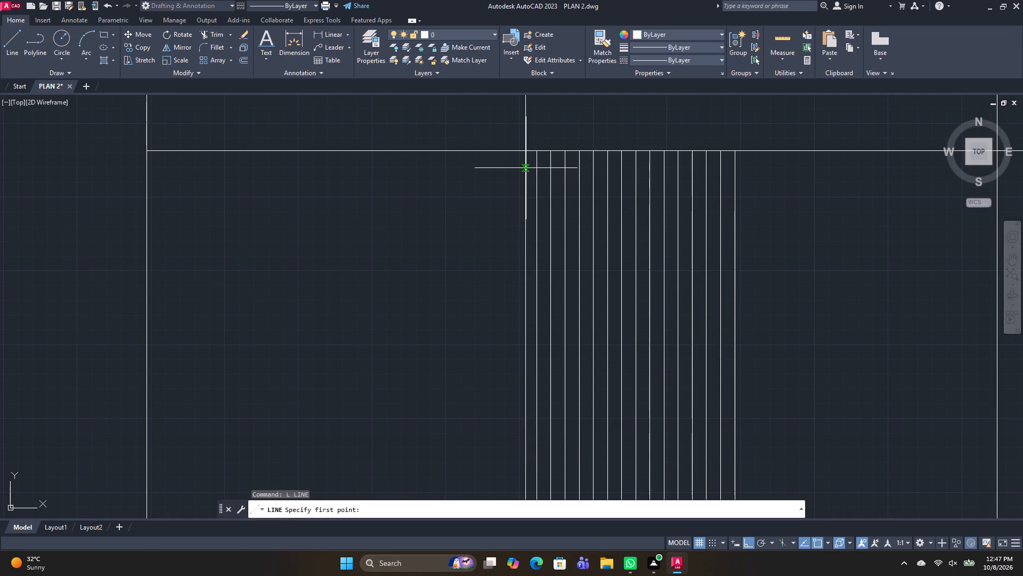
{"action": "left_click", "coordinate": [526, 168]}
{"action": "left_click", "coordinate": [735, 169]}
{"action": "key", "text": "space"}
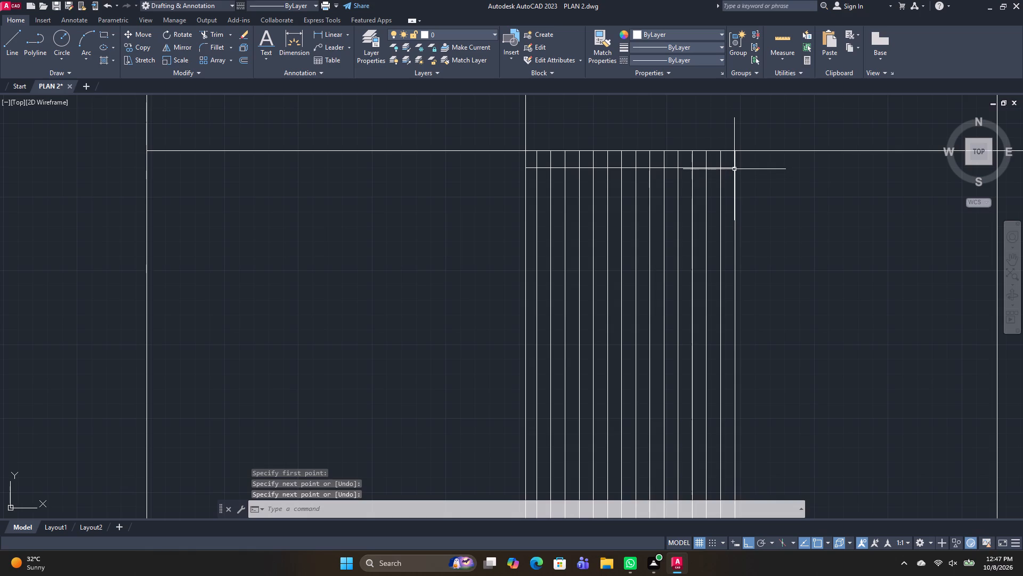
Copy the short horizontal line as a 15-item fitted array down to the cell's bottom edge, forming a grid.
{"action": "left_click", "coordinate": [734, 168]}
{"action": "type", "text": "CO"}
{"action": "key", "text": "space"}
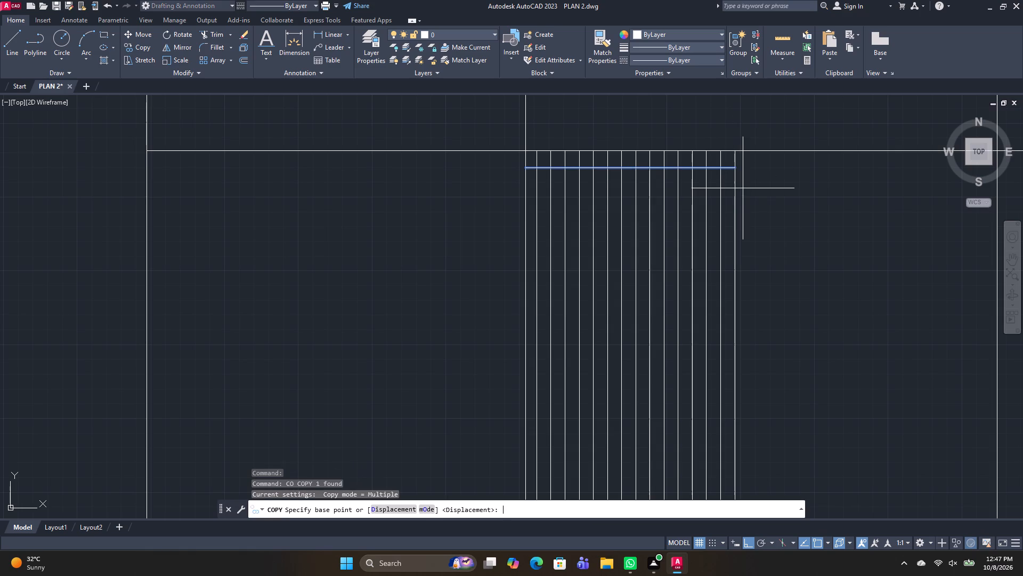
{"action": "left_click", "coordinate": [734, 167]}
{"action": "type", "text": "A 15"}
{"action": "key", "text": "Return"}
{"action": "type", "text": "F"}
{"action": "key", "text": "space"}
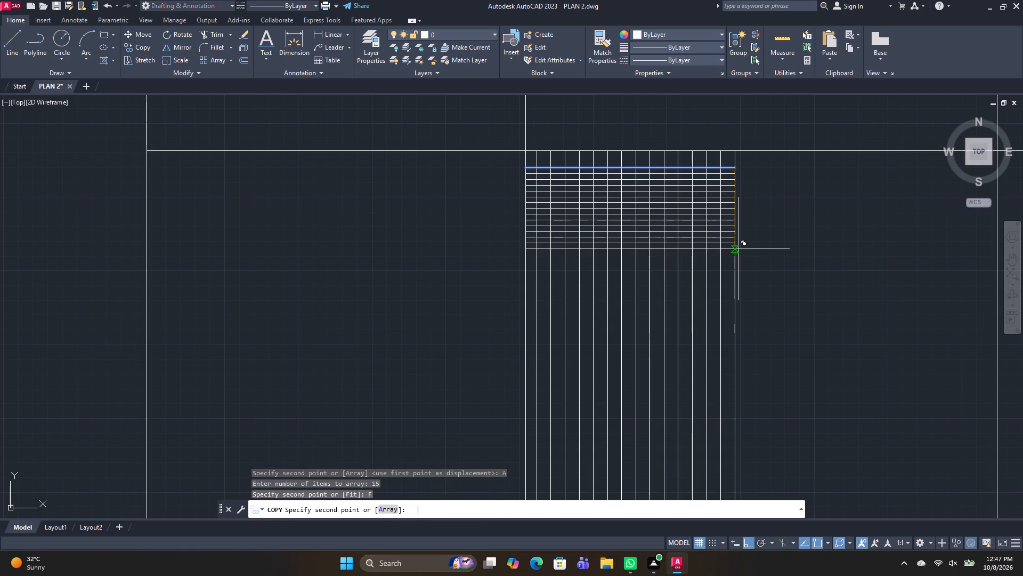
{"action": "middle_click_drag", "start_coordinate": [715, 433], "coordinate": [703, 289]}
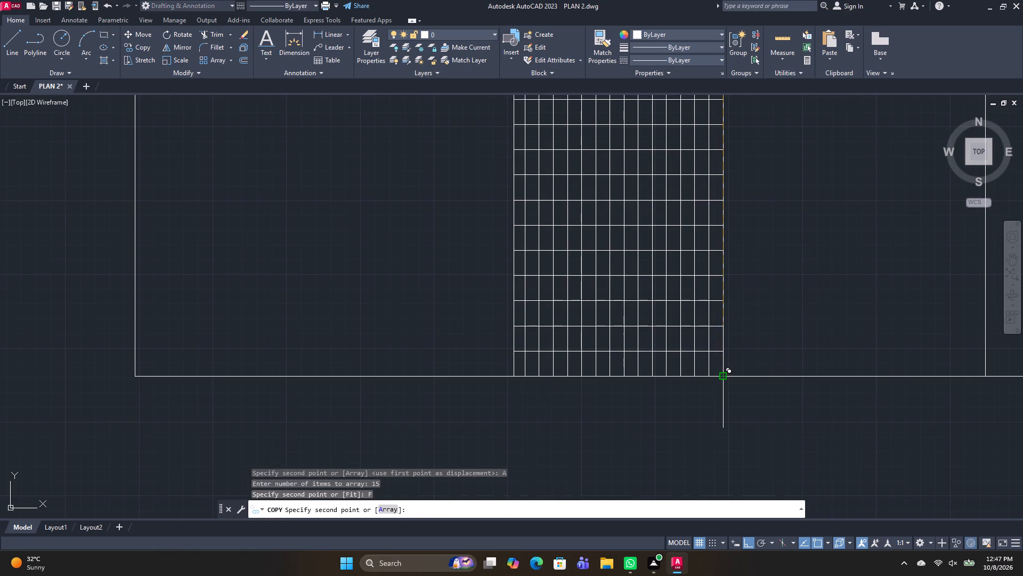
{"action": "left_click", "coordinate": [722, 377]}
{"action": "key", "text": "space"}
Draw a rectangle slightly inset within the empty part of the middle cell, to the right of the grid.
{"action": "middle_click_drag", "start_coordinate": [735, 335], "coordinate": [703, 318]}
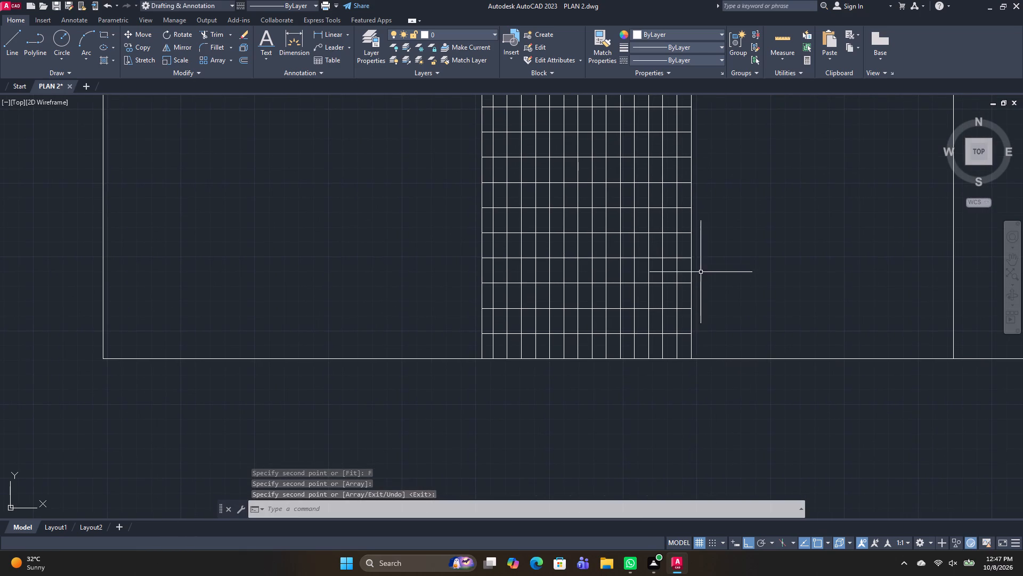
{"action": "middle_click_drag", "start_coordinate": [757, 267], "coordinate": [665, 401]}
{"action": "type", "text": "REC"}
{"action": "key", "text": "space"}
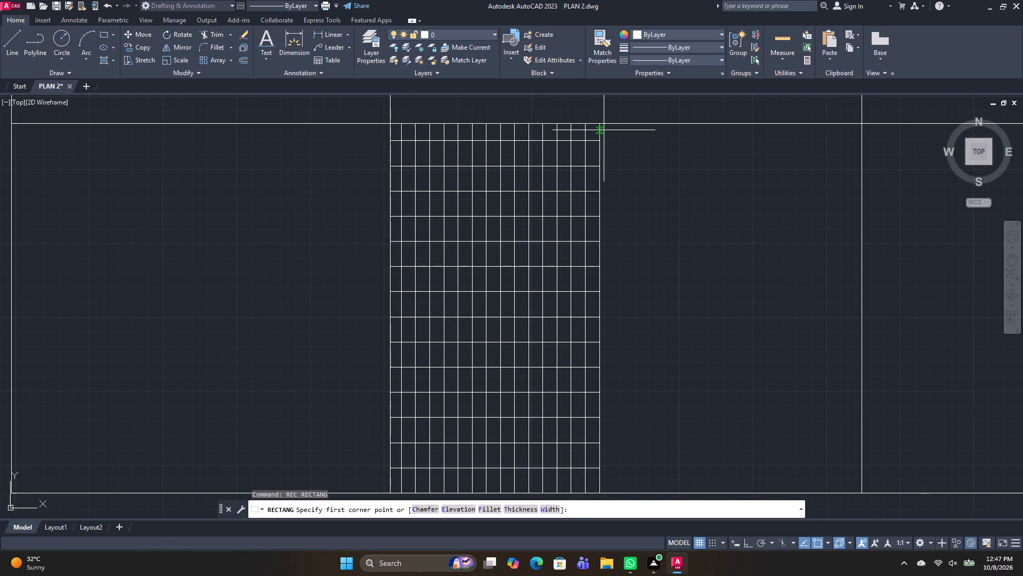
{"action": "scroll", "coordinate": [604, 130], "scroll_direction": "up", "scroll_amount": 3}
{"action": "left_click", "coordinate": [592, 119]}
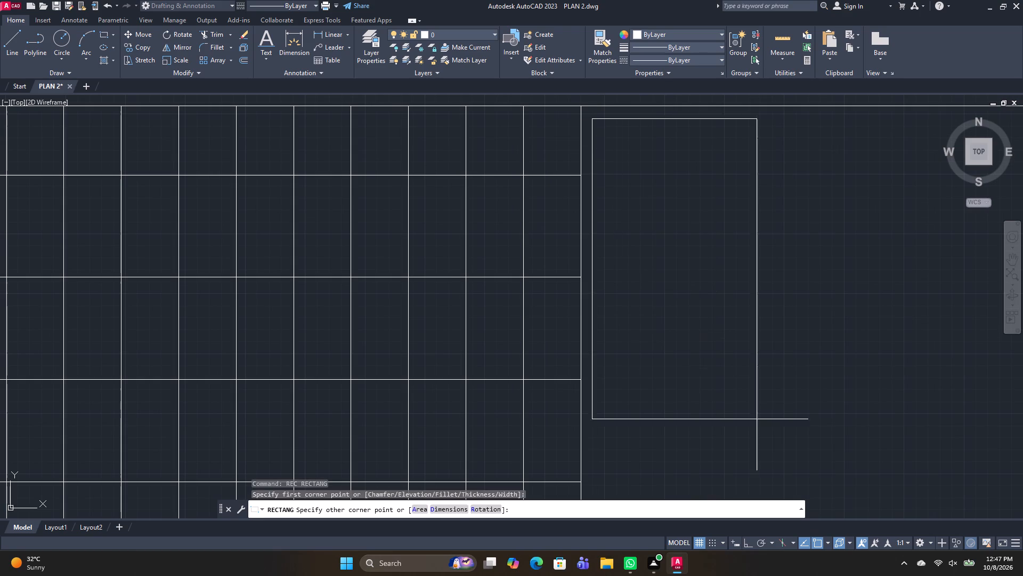
{"action": "scroll", "coordinate": [760, 426], "scroll_direction": "down", "scroll_amount": 3}
{"action": "middle_click_drag", "start_coordinate": [794, 444], "coordinate": [662, 271]}
{"action": "middle_click_drag", "start_coordinate": [780, 442], "coordinate": [700, 285]}
{"action": "scroll", "coordinate": [735, 361], "scroll_direction": "up", "scroll_amount": 1}
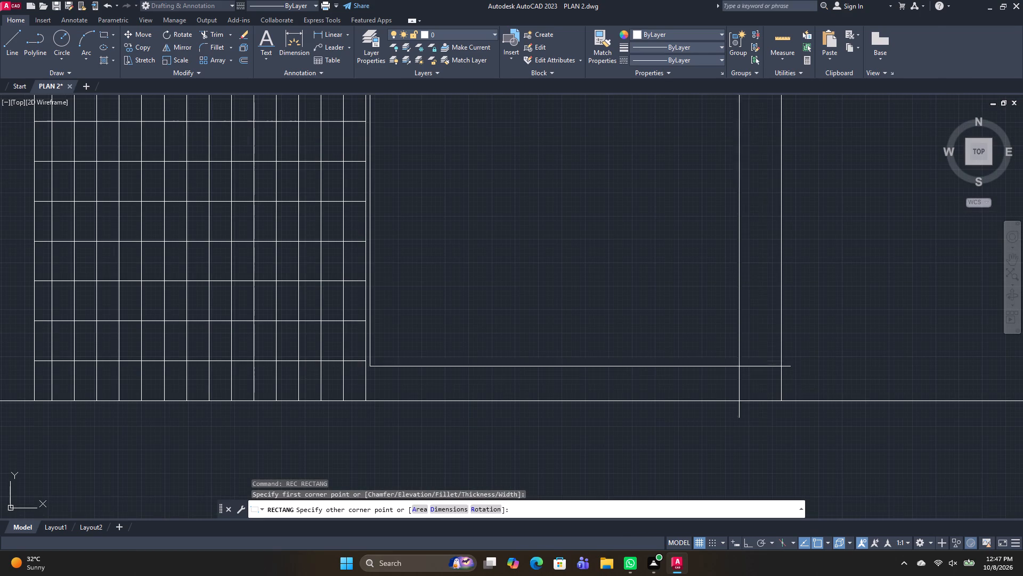
{"action": "scroll", "coordinate": [775, 393], "scroll_direction": "up", "scroll_amount": 3}
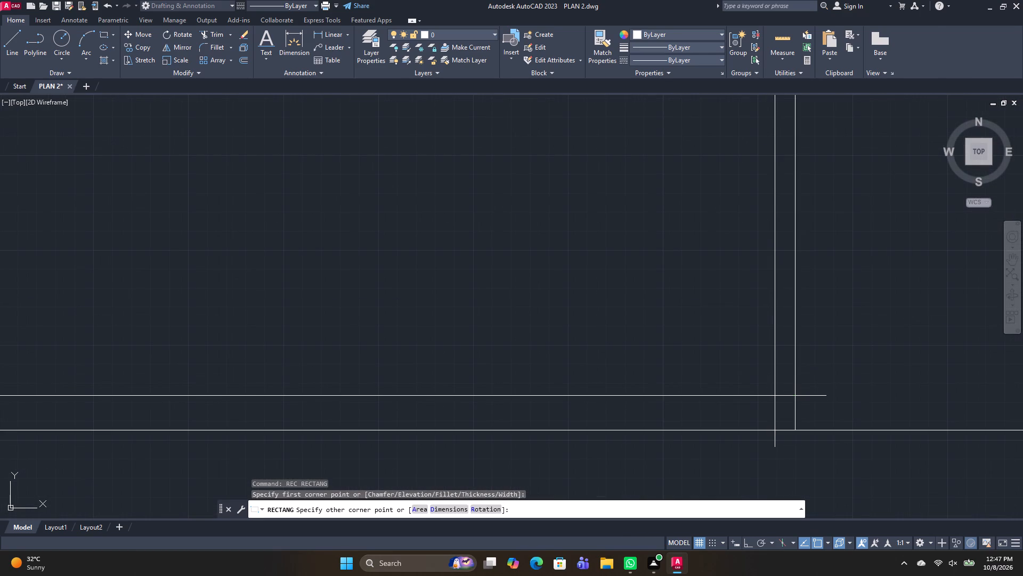
{"action": "left_click", "coordinate": [776, 404]}
{"action": "scroll", "coordinate": [850, 400], "scroll_direction": "down", "scroll_amount": 4}
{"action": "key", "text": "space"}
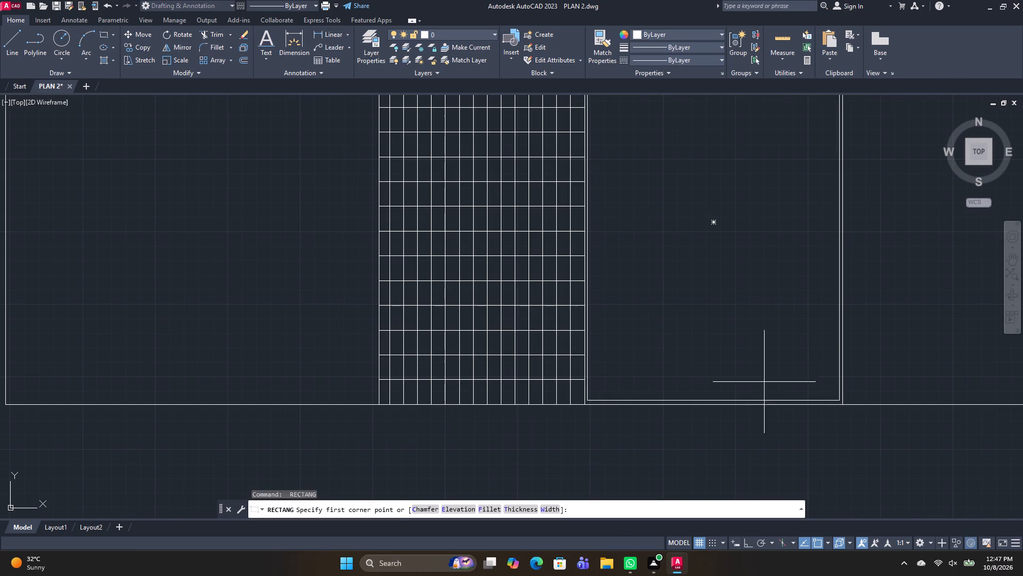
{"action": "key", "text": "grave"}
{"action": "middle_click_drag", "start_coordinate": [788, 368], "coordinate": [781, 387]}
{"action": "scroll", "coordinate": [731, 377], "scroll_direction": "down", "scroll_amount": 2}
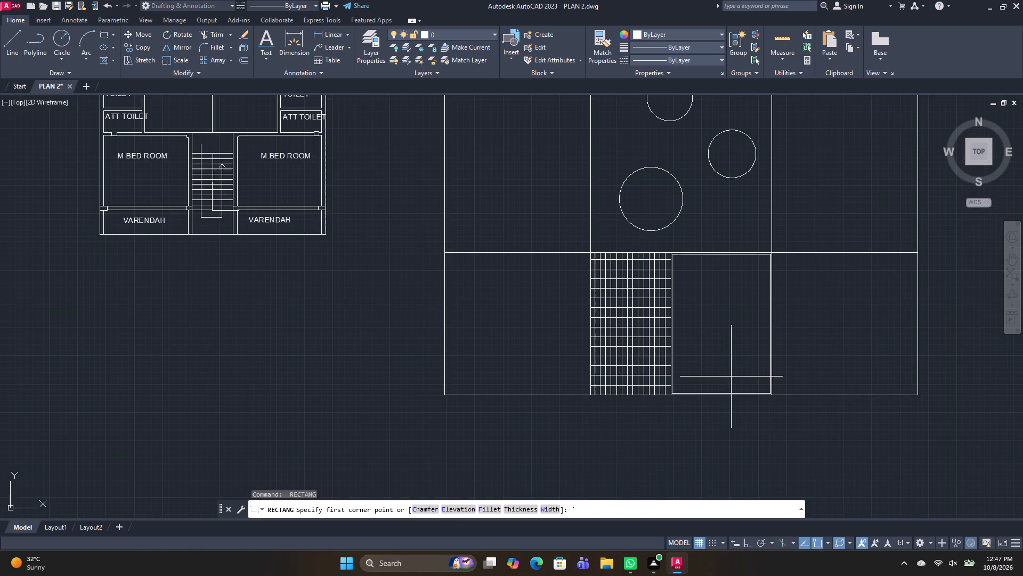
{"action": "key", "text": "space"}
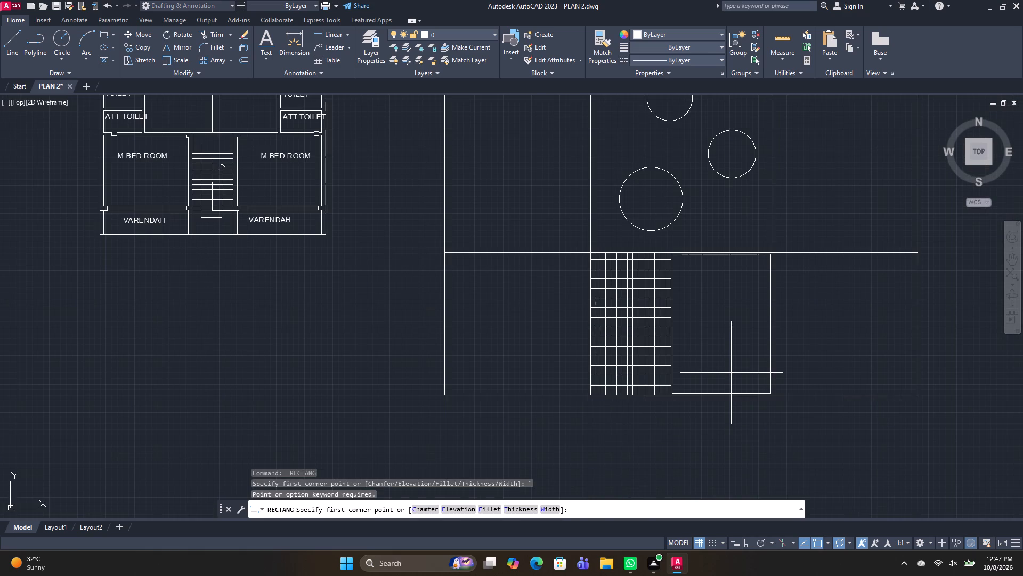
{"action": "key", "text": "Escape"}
Offset the bottom band's top edge upward three times, spaced at the band's height of about 25'-9", across all three strips.
{"action": "scroll", "coordinate": [688, 366], "scroll_direction": "down", "scroll_amount": 1}
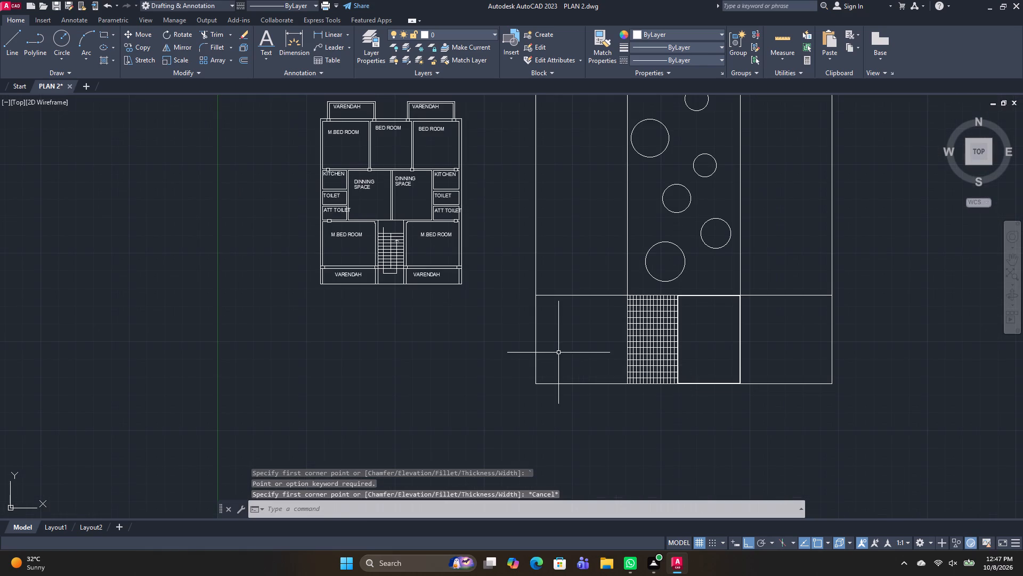
{"action": "middle_click_drag", "start_coordinate": [575, 348], "coordinate": [588, 321]}
{"action": "middle_click_drag", "start_coordinate": [595, 346], "coordinate": [623, 341]}
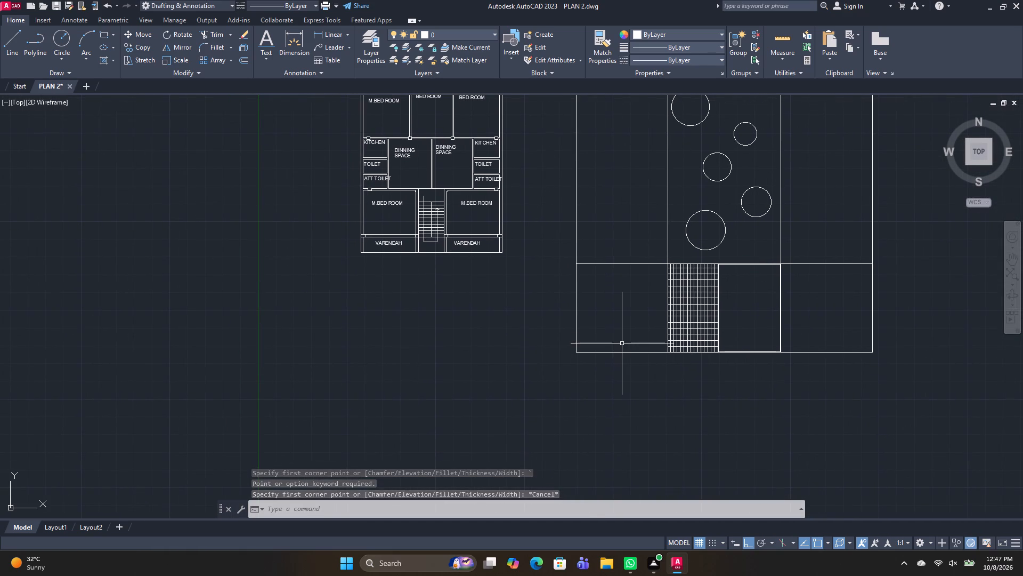
{"action": "scroll", "coordinate": [621, 347], "scroll_direction": "down", "scroll_amount": 1}
{"action": "middle_click_drag", "start_coordinate": [622, 352], "coordinate": [625, 346]}
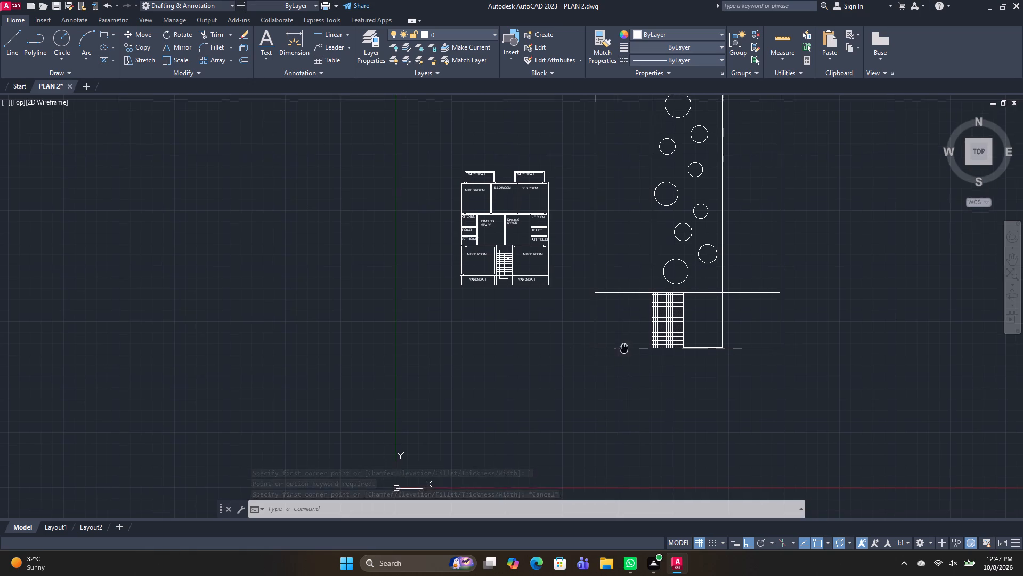
{"action": "middle_click_drag", "start_coordinate": [625, 346], "coordinate": [628, 342]}
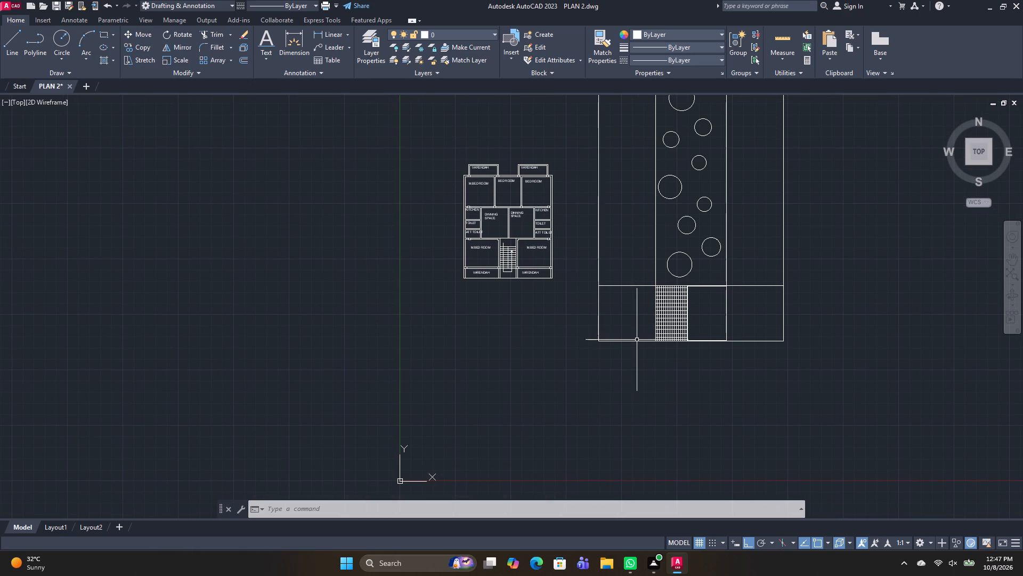
{"action": "middle_click_drag", "start_coordinate": [647, 383], "coordinate": [642, 423]}
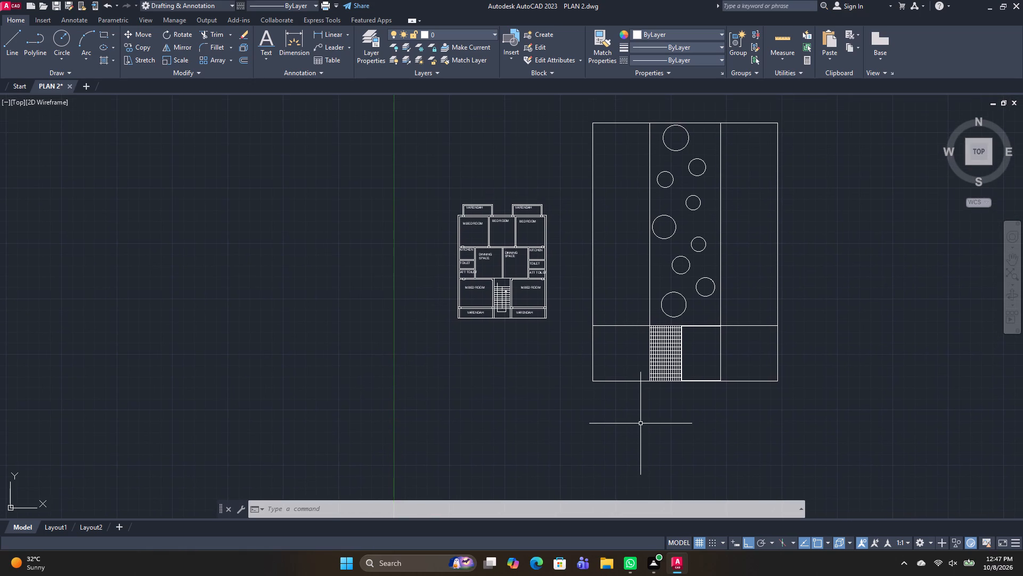
{"action": "type", "text": "O"}
{"action": "key", "text": "space"}
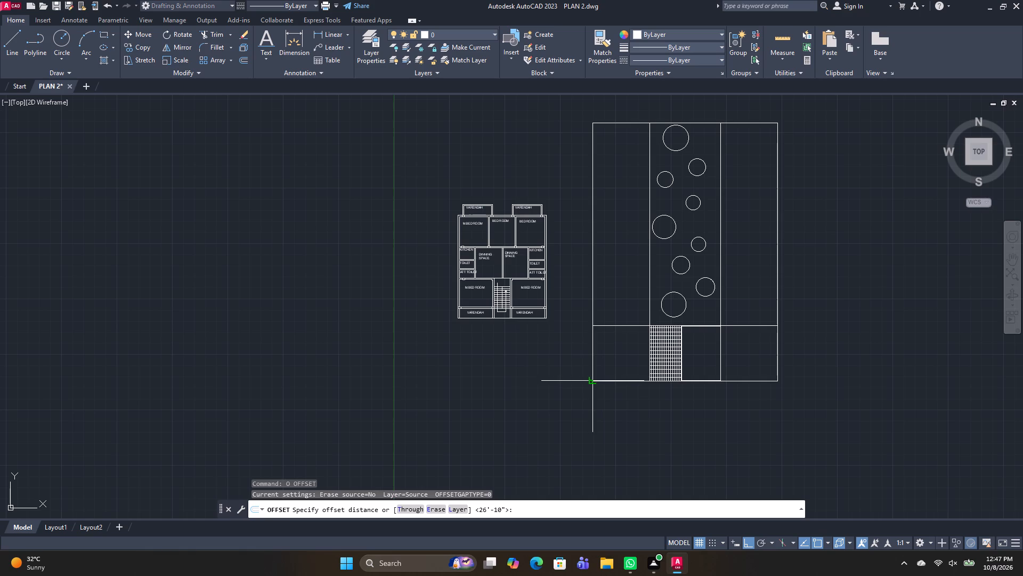
{"action": "left_click", "coordinate": [593, 381]}
{"action": "left_click", "coordinate": [594, 327]}
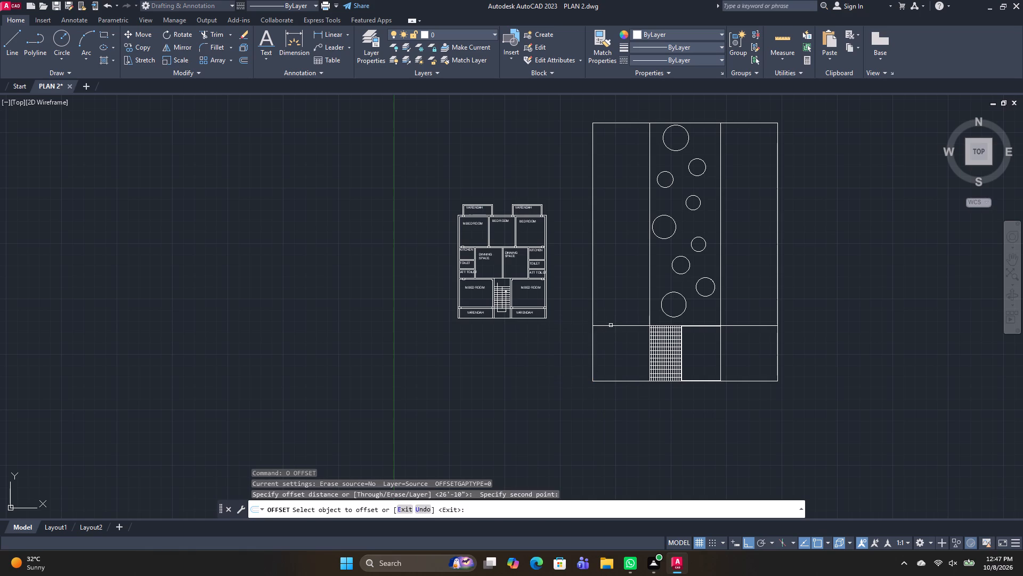
{"action": "left_click", "coordinate": [611, 325]}
{"action": "left_click", "coordinate": [613, 250]}
{"action": "left_click", "coordinate": [619, 271]}
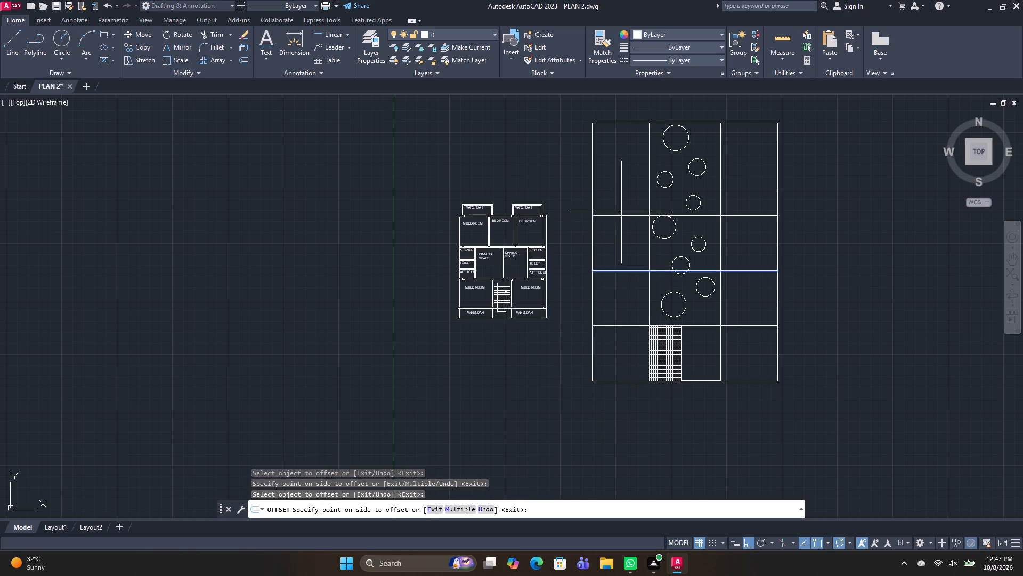
{"action": "left_click", "coordinate": [621, 212]}
{"action": "left_click", "coordinate": [621, 214]}
{"action": "left_click", "coordinate": [621, 216]}
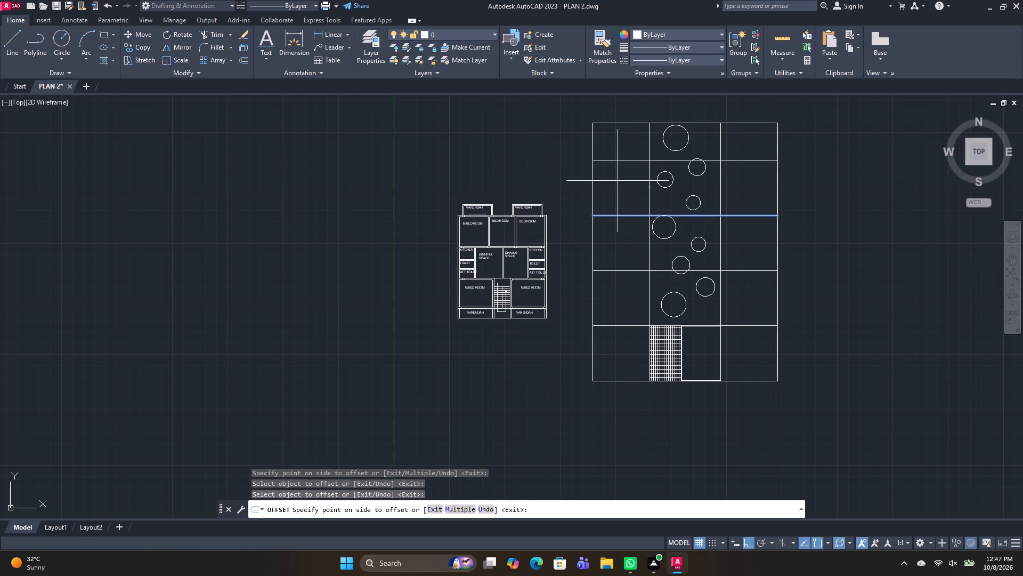
{"action": "left_click", "coordinate": [618, 181]}
{"action": "key", "text": "space"}
{"action": "middle_click_drag", "start_coordinate": [610, 184], "coordinate": [589, 235]}
{"action": "key", "text": "Escape"}
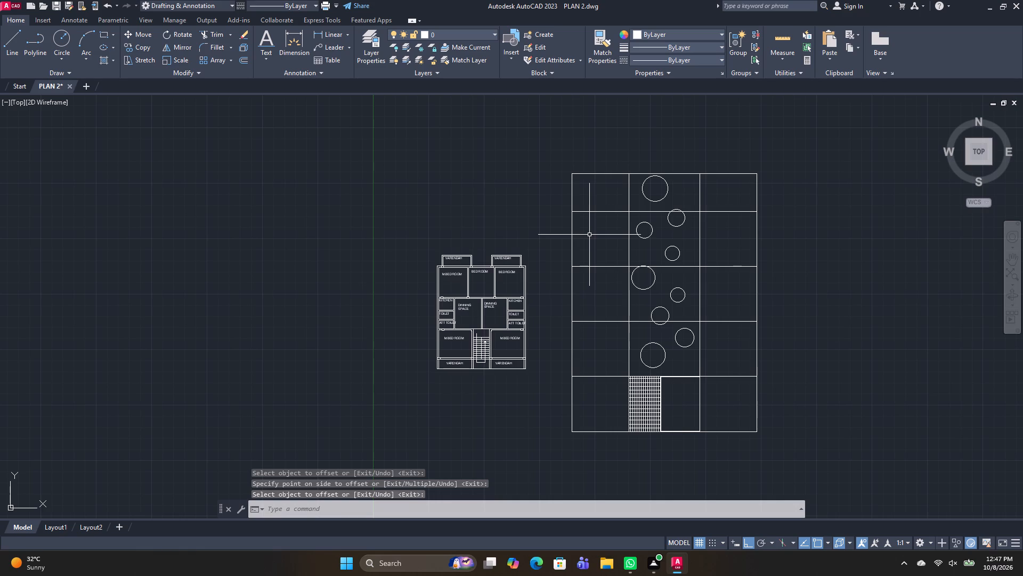
{"action": "middle_click_drag", "start_coordinate": [582, 230], "coordinate": [583, 273]}
{"action": "key", "text": "Escape"}
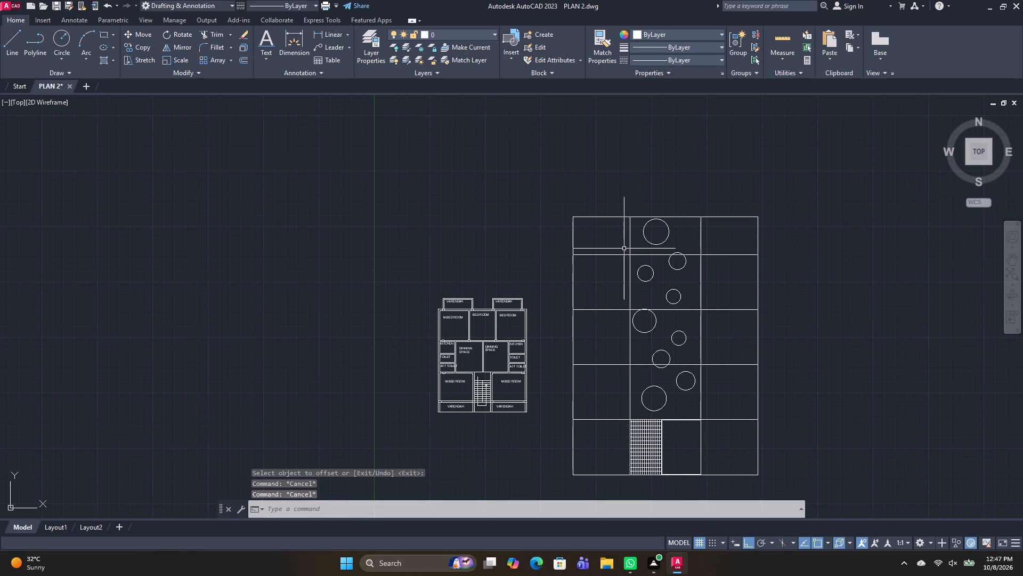
Trim away the outer outline above the highest new horizontal line on both side strips, leaving the middle strip projecting.
{"action": "type", "text": "TR"}
{"action": "key", "text": "space"}
{"action": "left_click_drag", "start_coordinate": [608, 227], "coordinate": [537, 168]}
{"action": "left_click_drag", "start_coordinate": [574, 214], "coordinate": [555, 241]}
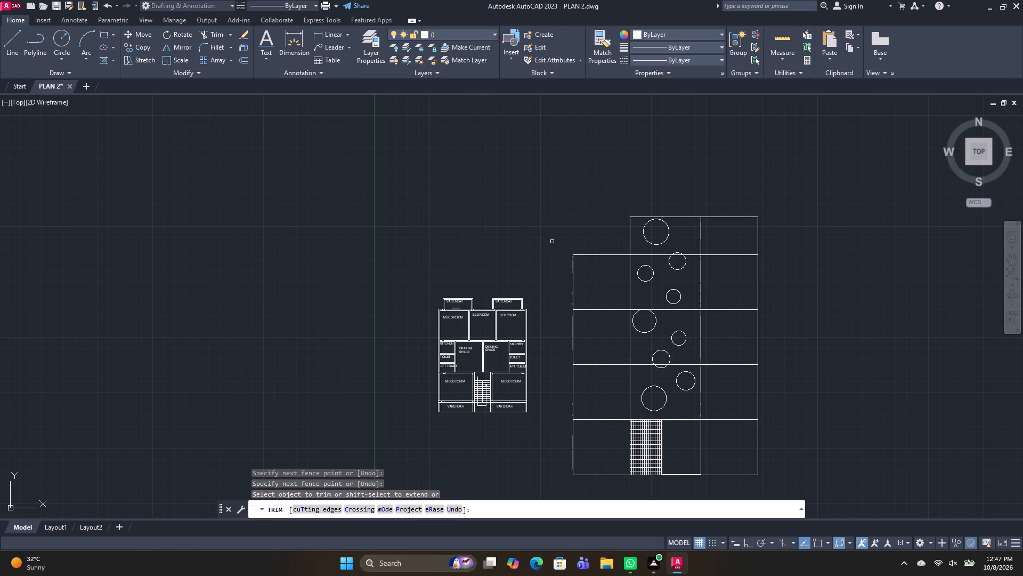
{"action": "left_click_drag", "start_coordinate": [733, 219], "coordinate": [731, 193]}
{"action": "left_click_drag", "start_coordinate": [734, 223], "coordinate": [766, 233]}
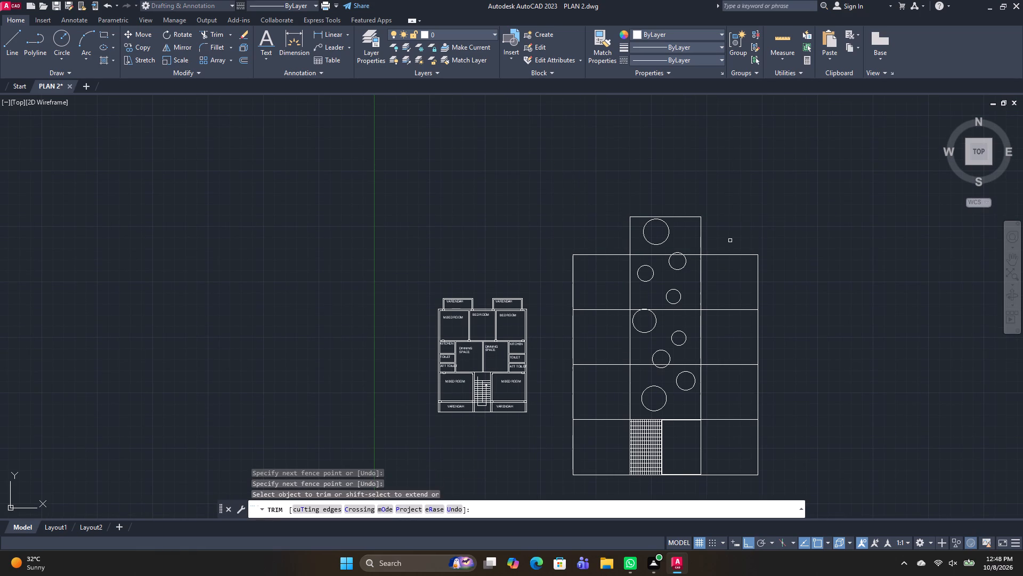
Trim the three new horizontal lines out of the middle strip, including the pieces crossing the circles.
{"action": "scroll", "coordinate": [672, 248], "scroll_direction": "up", "scroll_amount": 1}
{"action": "left_click", "coordinate": [648, 256]}
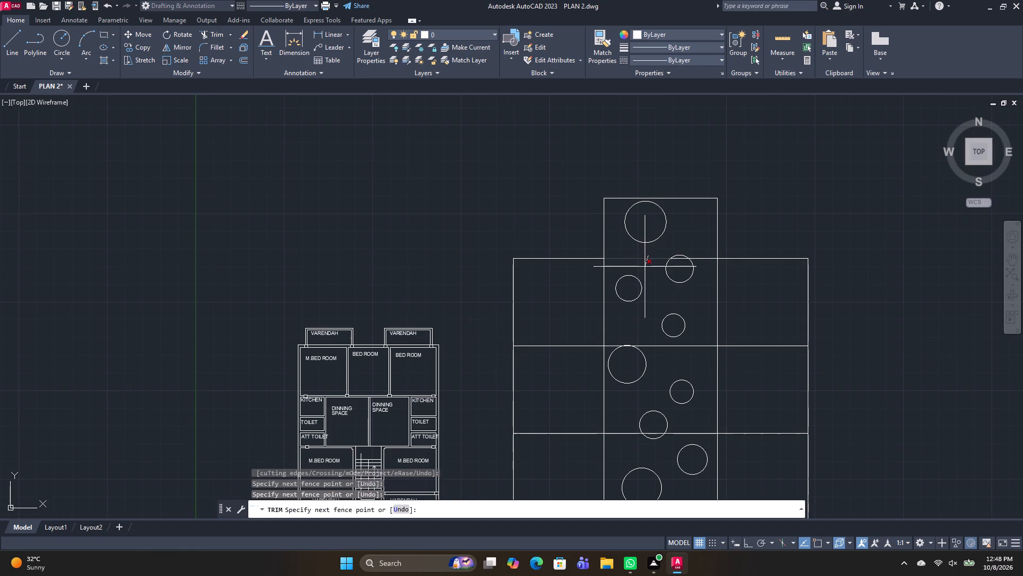
{"action": "left_click", "coordinate": [644, 267]}
{"action": "left_click", "coordinate": [679, 258]}
{"action": "left_click_drag", "start_coordinate": [709, 260], "coordinate": [709, 249]}
{"action": "left_click_drag", "start_coordinate": [661, 356], "coordinate": [648, 337]}
{"action": "scroll", "coordinate": [612, 348], "scroll_direction": "up", "scroll_amount": 3}
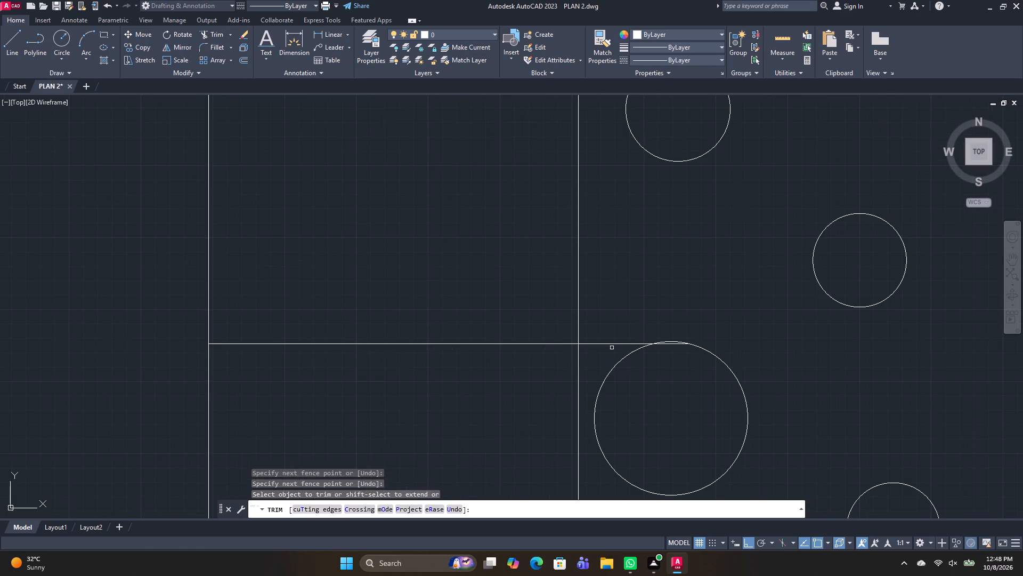
{"action": "left_click_drag", "start_coordinate": [612, 348], "coordinate": [621, 298]}
{"action": "scroll", "coordinate": [651, 334], "scroll_direction": "up", "scroll_amount": 3}
{"action": "left_click", "coordinate": [710, 376]}
{"action": "scroll", "coordinate": [705, 321], "scroll_direction": "down", "scroll_amount": 4}
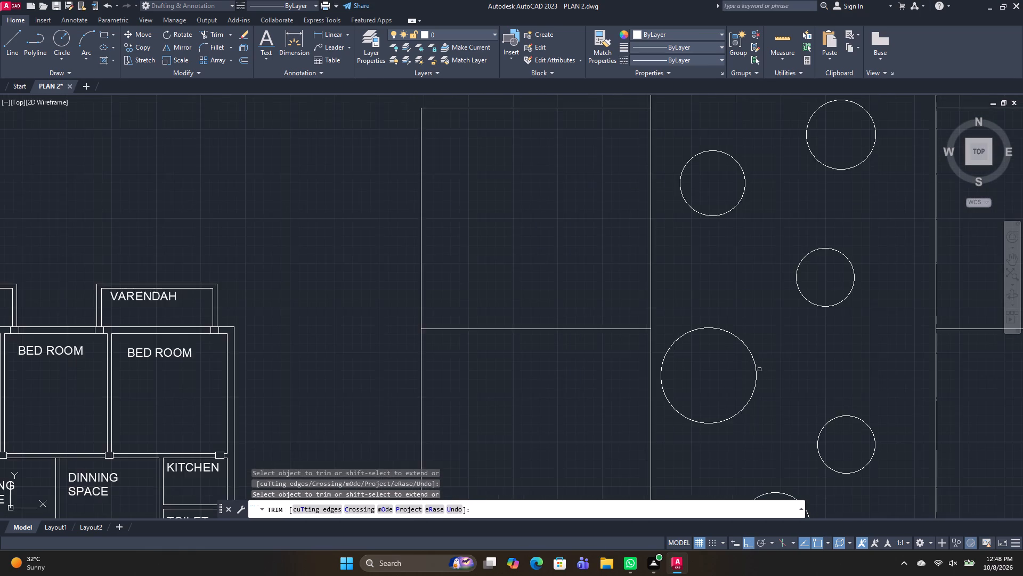
{"action": "middle_click_drag", "start_coordinate": [760, 372], "coordinate": [721, 241]}
{"action": "left_click", "coordinate": [739, 419]}
{"action": "left_click_drag", "start_coordinate": [687, 426], "coordinate": [662, 352]}
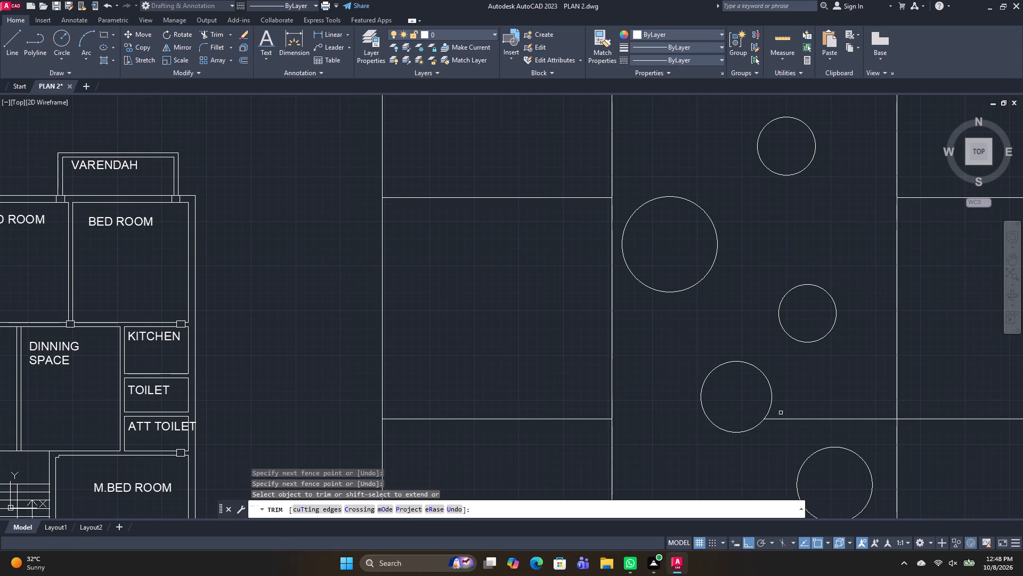
{"action": "left_click_drag", "start_coordinate": [803, 417], "coordinate": [802, 387]}
{"action": "left_click_drag", "start_coordinate": [795, 419], "coordinate": [786, 435]}
{"action": "scroll", "coordinate": [789, 395], "scroll_direction": "down", "scroll_amount": 2}
{"action": "middle_click_drag", "start_coordinate": [789, 405], "coordinate": [726, 265]}
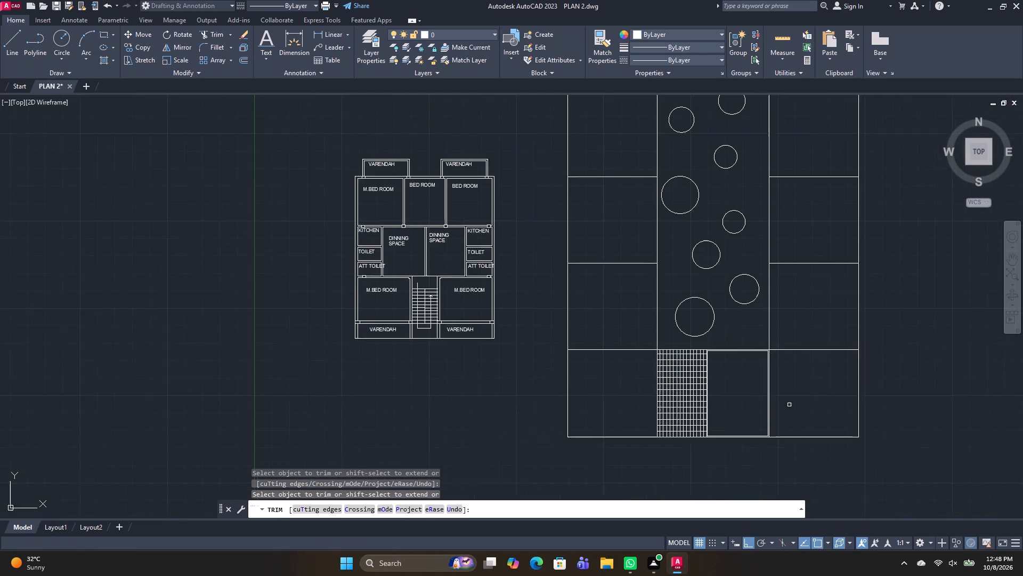
{"action": "scroll", "coordinate": [721, 340], "scroll_direction": "up", "scroll_amount": 3}
{"action": "key", "text": "space"}
Offset the two uppermost circles in the middle strip slightly inward, using the Through option, to form thin rings.
{"action": "scroll", "coordinate": [730, 299], "scroll_direction": "down", "scroll_amount": 3}
{"action": "middle_click_drag", "start_coordinate": [759, 289], "coordinate": [719, 345]}
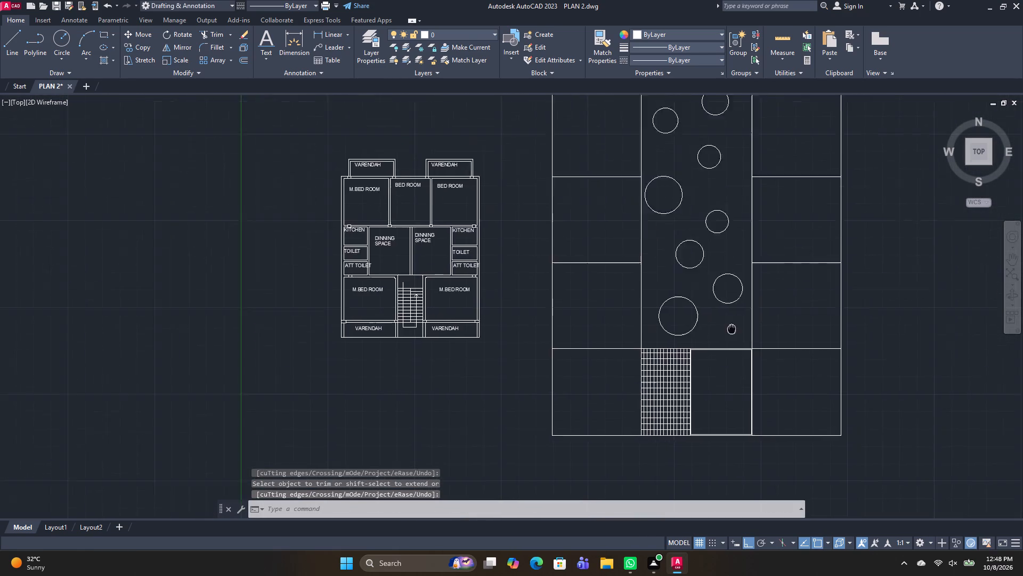
{"action": "middle_click_drag", "start_coordinate": [719, 345], "coordinate": [696, 389]}
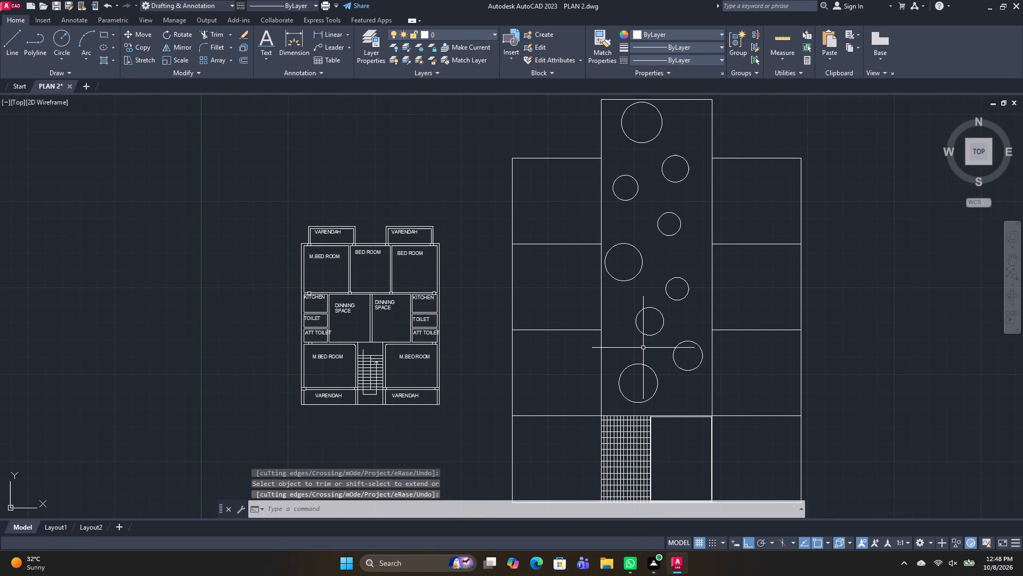
{"action": "type", "text": "O T"}
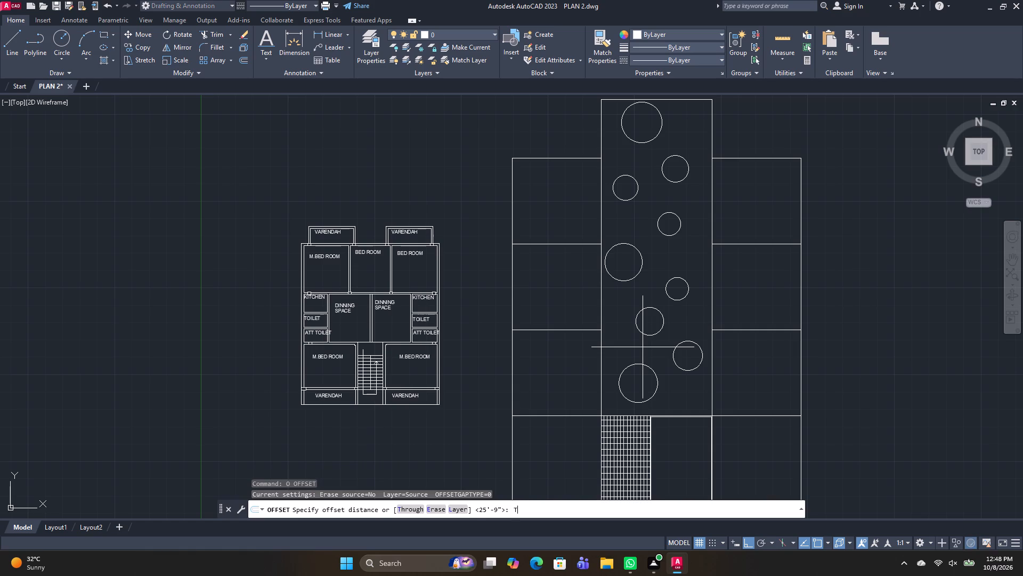
{"action": "key", "text": "space"}
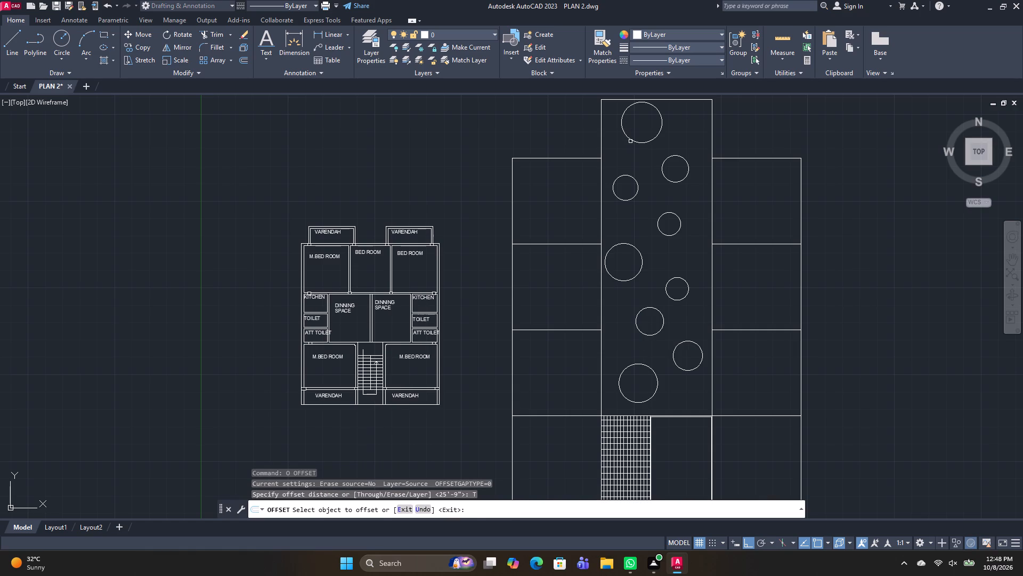
{"action": "left_click", "coordinate": [630, 141]}
{"action": "scroll", "coordinate": [632, 138], "scroll_direction": "up", "scroll_amount": 4}
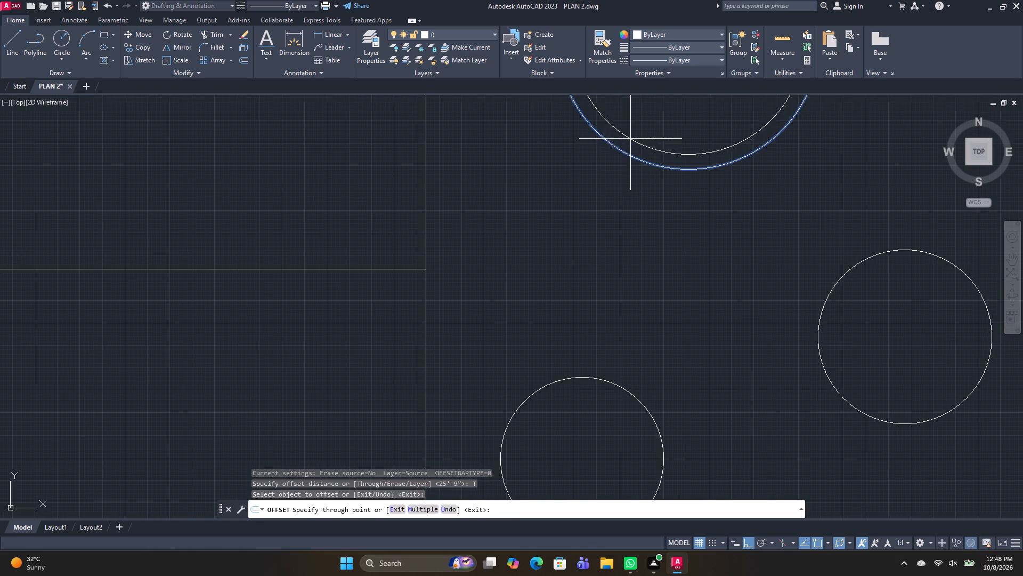
{"action": "left_click", "coordinate": [627, 145]}
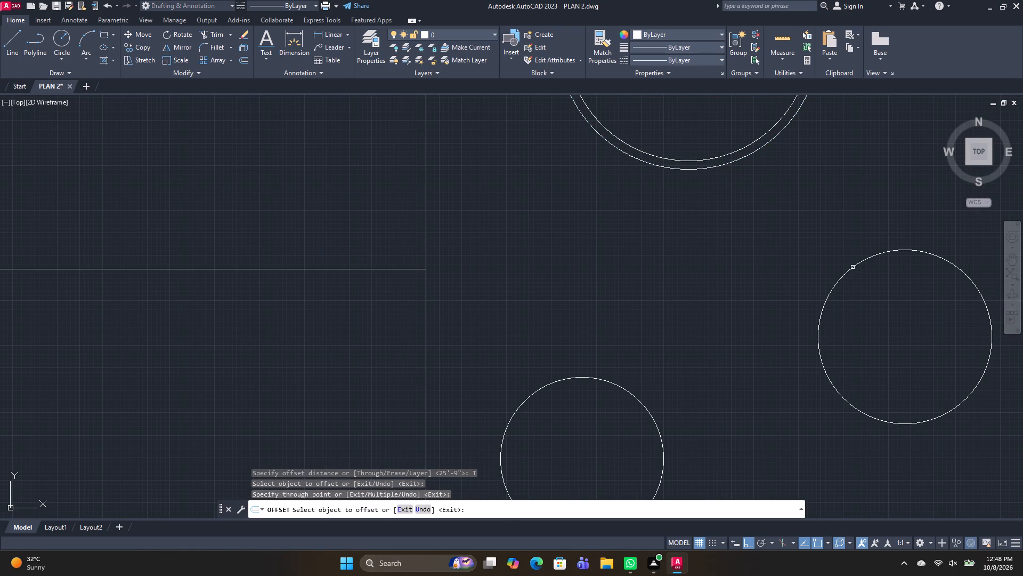
{"action": "left_click", "coordinate": [852, 267]}
{"action": "left_click", "coordinate": [857, 271]}
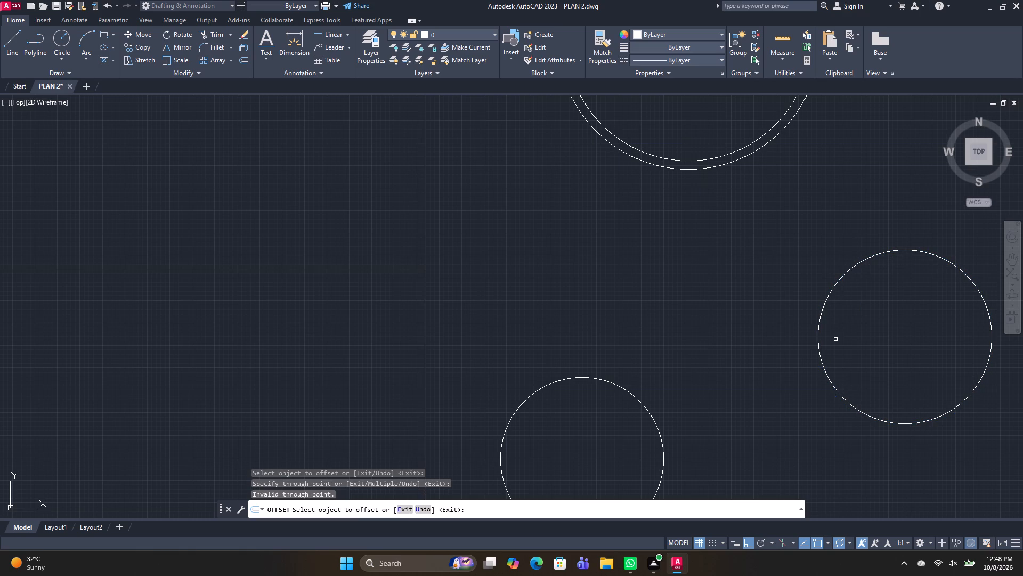
{"action": "left_click", "coordinate": [849, 270]}
{"action": "scroll", "coordinate": [849, 270], "scroll_direction": "up", "scroll_amount": 3}
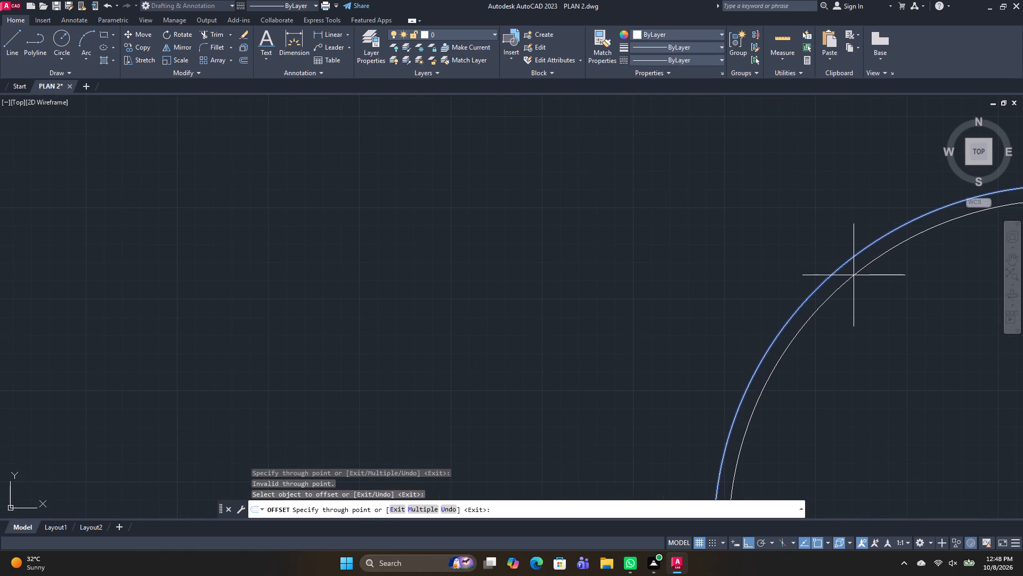
{"action": "left_click", "coordinate": [856, 278]}
Offset the third and fourth circles from the top of the middle strip slightly inward as thin rings.
{"action": "scroll", "coordinate": [734, 342], "scroll_direction": "down", "scroll_amount": 3}
{"action": "middle_click_drag", "start_coordinate": [664, 383], "coordinate": [673, 282]}
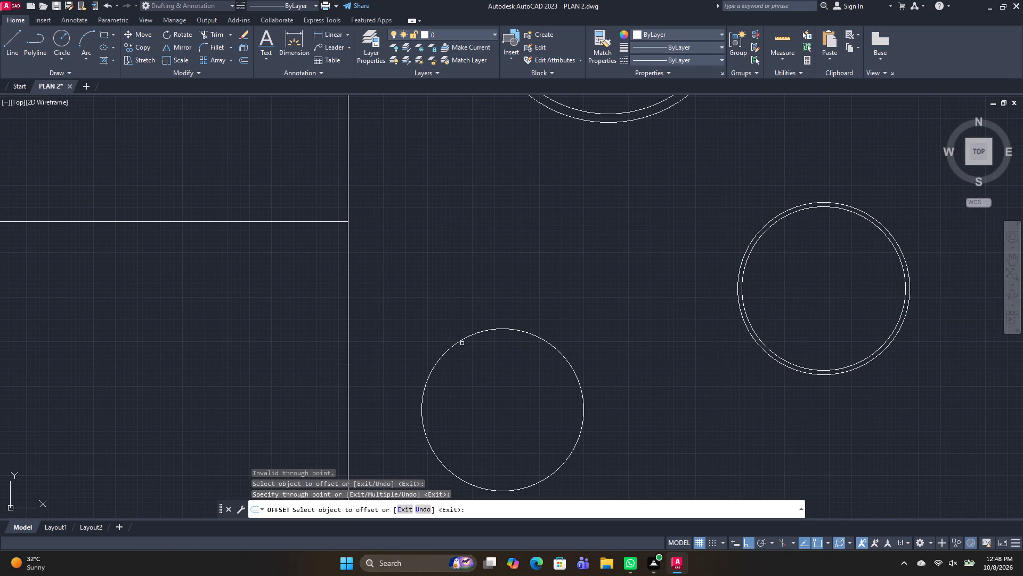
{"action": "left_click", "coordinate": [462, 339]}
{"action": "scroll", "coordinate": [462, 342], "scroll_direction": "up", "scroll_amount": 3}
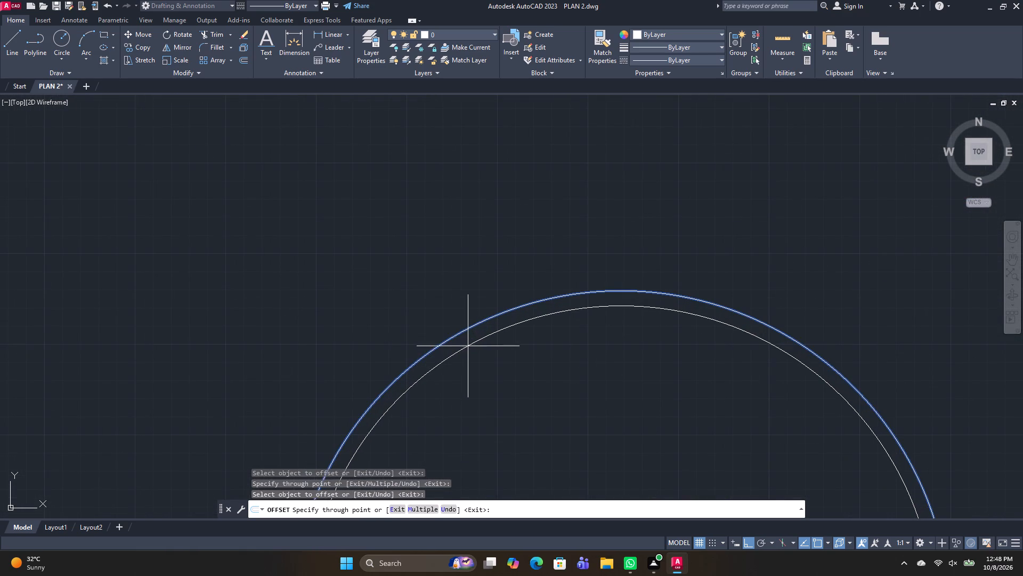
{"action": "left_click", "coordinate": [468, 346]}
{"action": "scroll", "coordinate": [486, 360], "scroll_direction": "down", "scroll_amount": 4}
{"action": "middle_click_drag", "start_coordinate": [533, 409], "coordinate": [529, 263]}
{"action": "scroll", "coordinate": [529, 262], "scroll_direction": "up", "scroll_amount": 1}
{"action": "scroll", "coordinate": [587, 328], "scroll_direction": "down", "scroll_amount": 1}
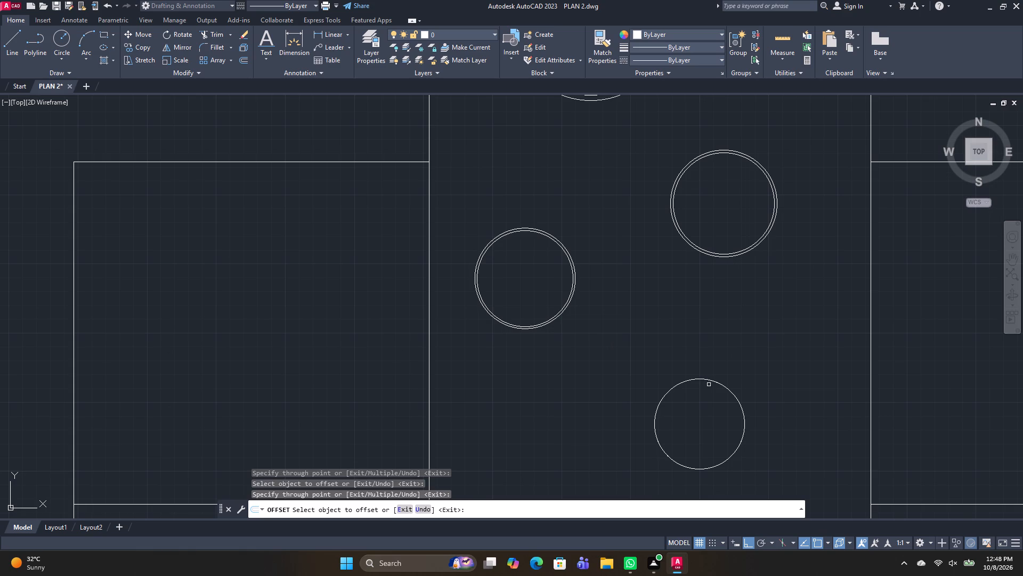
{"action": "left_click", "coordinate": [712, 382]}
{"action": "scroll", "coordinate": [706, 391], "scroll_direction": "up", "scroll_amount": 2}
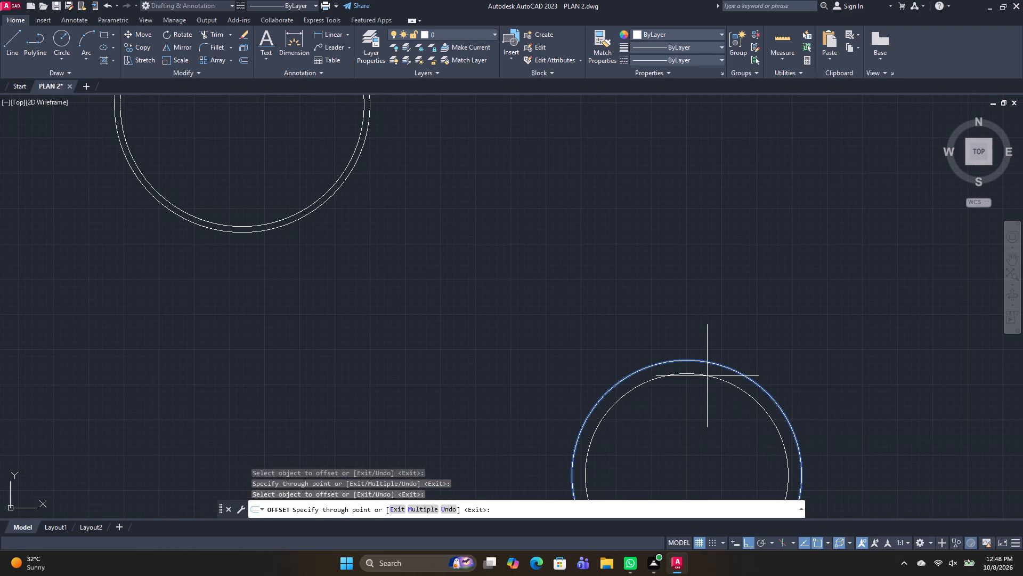
{"action": "left_click", "coordinate": [709, 372]}
Offset the fifth and sixth circles from the top of the middle strip slightly inward as thin rings.
{"action": "middle_click_drag", "start_coordinate": [711, 424], "coordinate": [669, 201]}
{"action": "scroll", "coordinate": [668, 222], "scroll_direction": "down", "scroll_amount": 3}
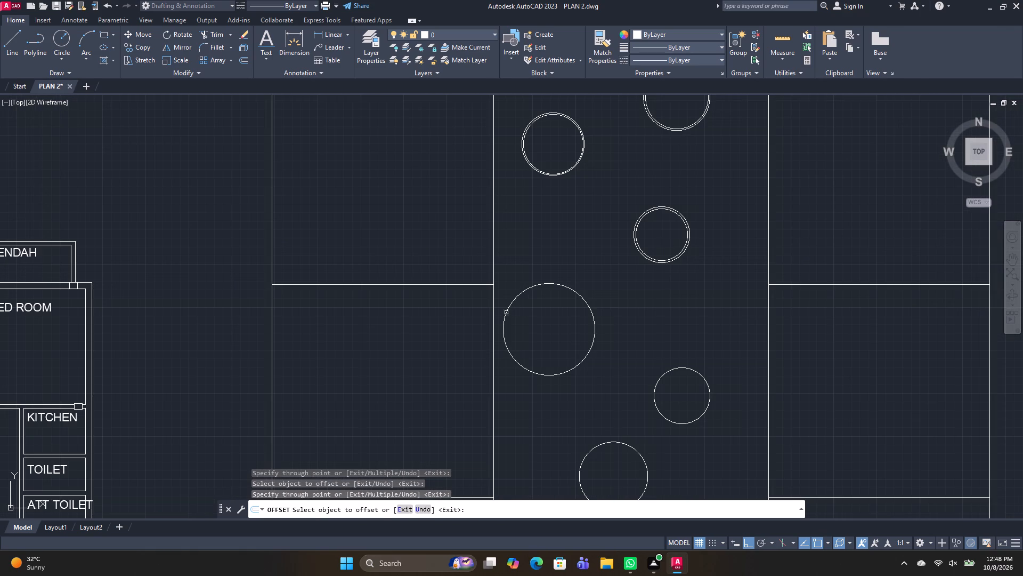
{"action": "left_click", "coordinate": [518, 293]}
{"action": "scroll", "coordinate": [521, 299], "scroll_direction": "up", "scroll_amount": 3}
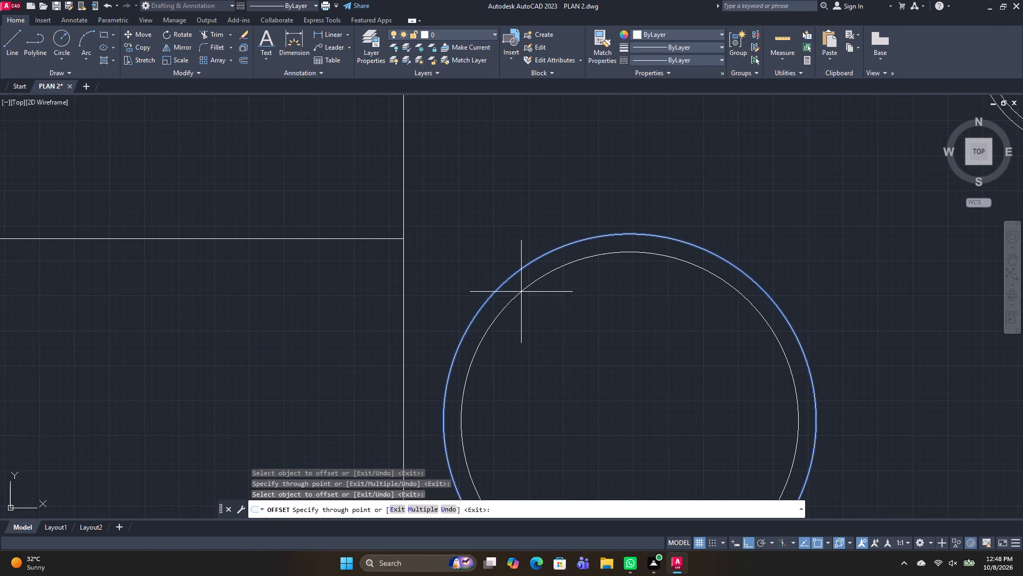
{"action": "left_click", "coordinate": [521, 291]}
{"action": "scroll", "coordinate": [539, 306], "scroll_direction": "down", "scroll_amount": 3}
{"action": "middle_click_drag", "start_coordinate": [687, 404], "coordinate": [652, 343]}
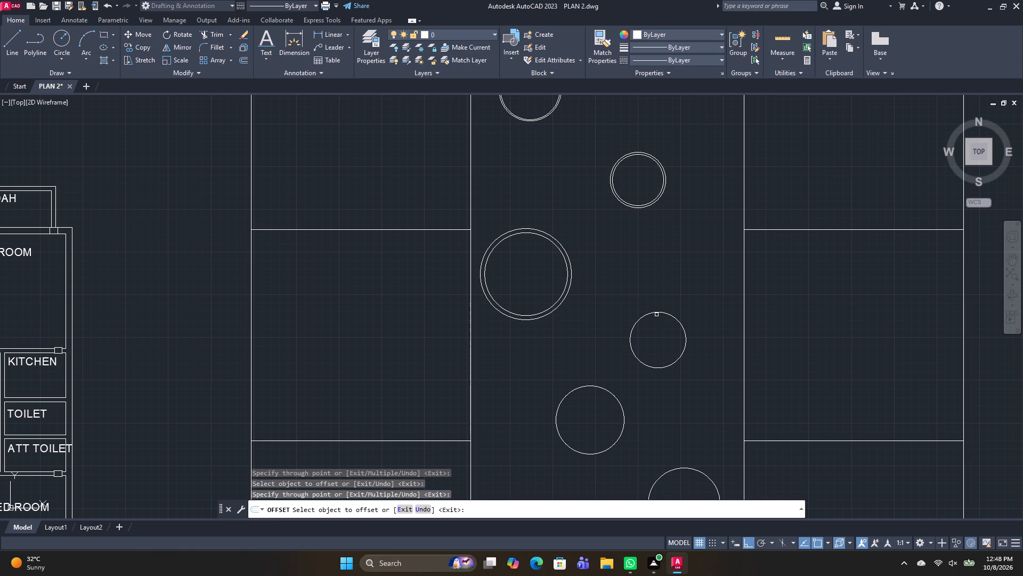
{"action": "left_click", "coordinate": [656, 314]}
{"action": "scroll", "coordinate": [656, 317], "scroll_direction": "up", "scroll_amount": 3}
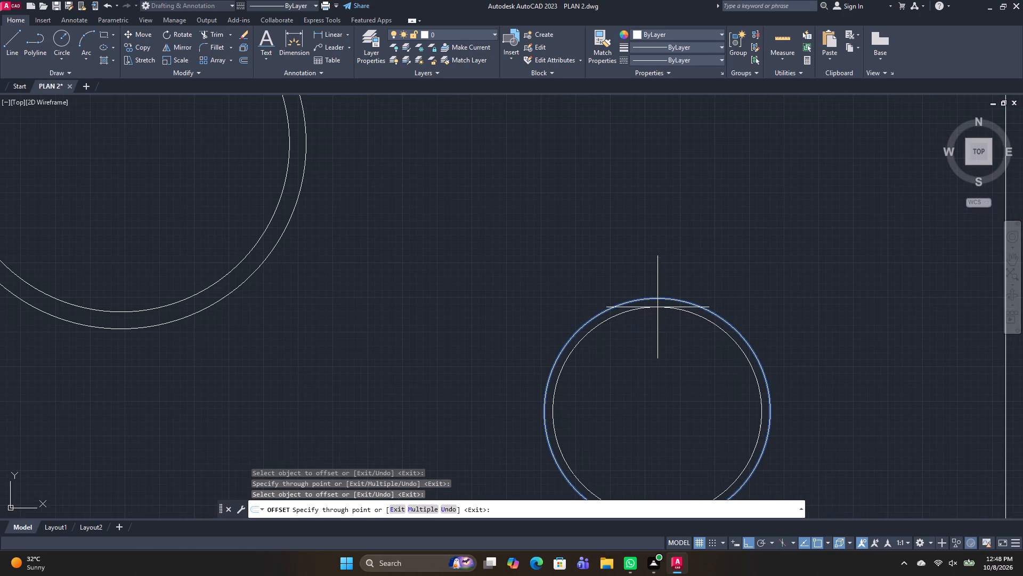
{"action": "left_click", "coordinate": [657, 306]}
Offset the seventh and eighth circles from the top of the middle strip slightly inward as thin rings.
{"action": "middle_click_drag", "start_coordinate": [655, 367], "coordinate": [672, 249]}
{"action": "scroll", "coordinate": [672, 279], "scroll_direction": "down", "scroll_amount": 3}
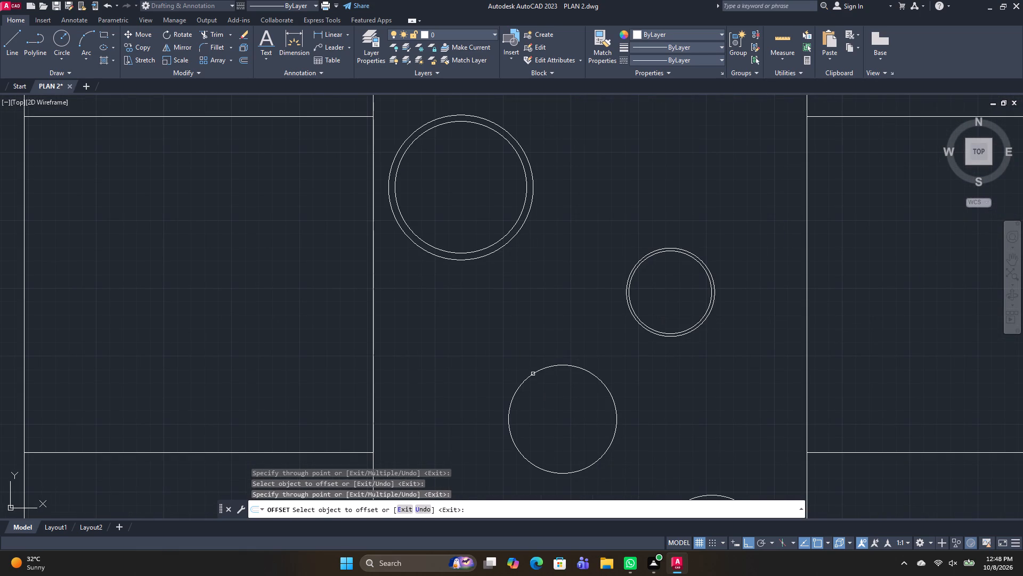
{"action": "left_click", "coordinate": [533, 374]}
{"action": "scroll", "coordinate": [538, 380], "scroll_direction": "up", "scroll_amount": 3}
{"action": "left_click", "coordinate": [533, 362]}
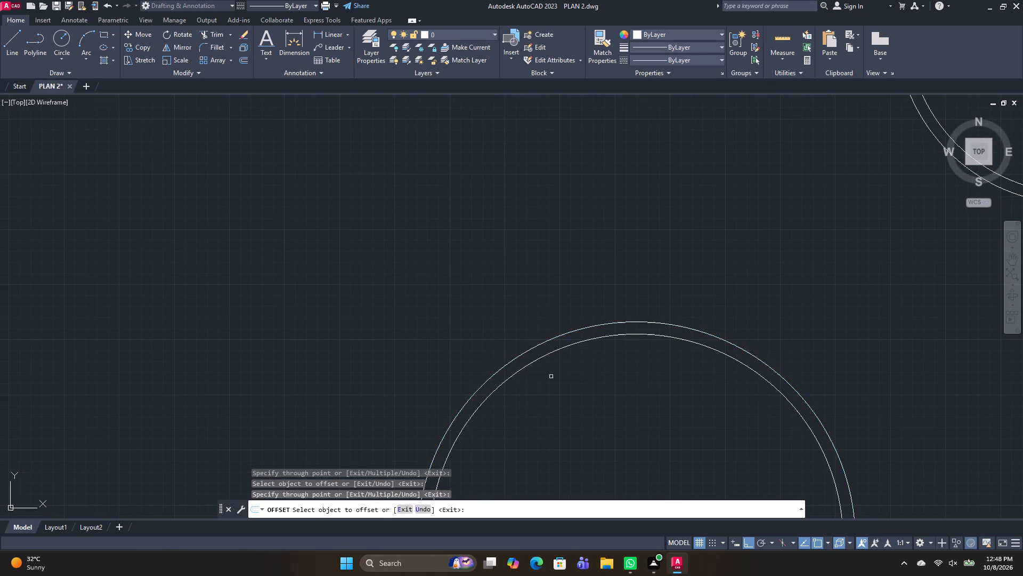
{"action": "scroll", "coordinate": [554, 377], "scroll_direction": "down", "scroll_amount": 4}
{"action": "middle_click_drag", "start_coordinate": [696, 426], "coordinate": [639, 340]}
{"action": "left_click", "coordinate": [606, 365]}
{"action": "scroll", "coordinate": [602, 372], "scroll_direction": "up", "scroll_amount": 3}
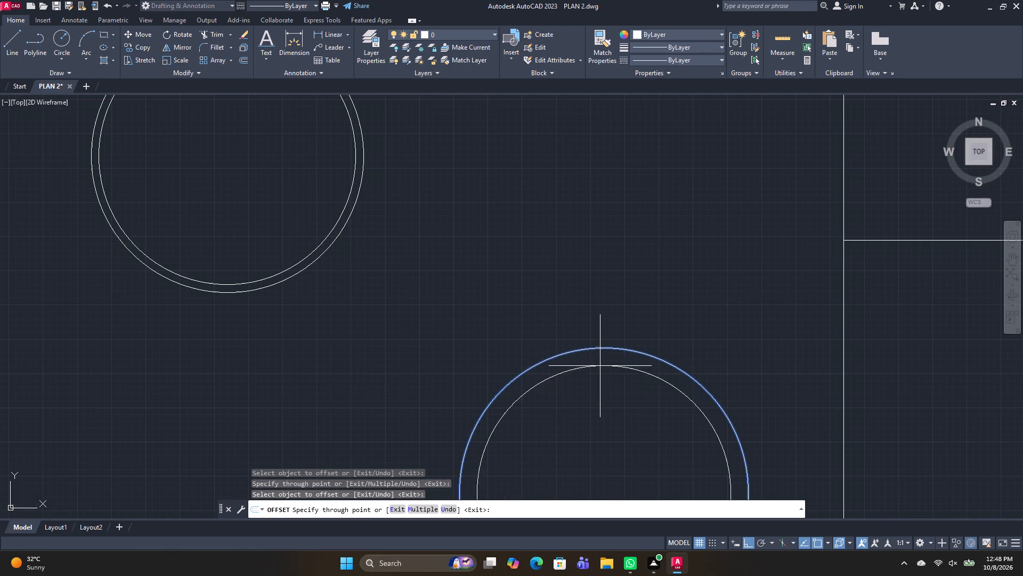
{"action": "left_click", "coordinate": [603, 354]}
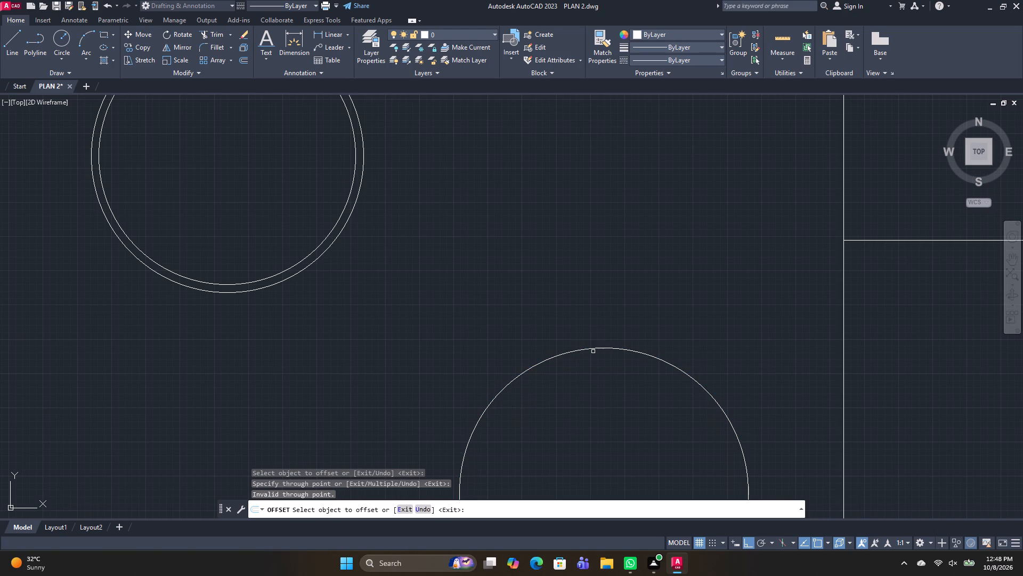
{"action": "left_click", "coordinate": [593, 351]}
{"action": "left_click", "coordinate": [593, 349]}
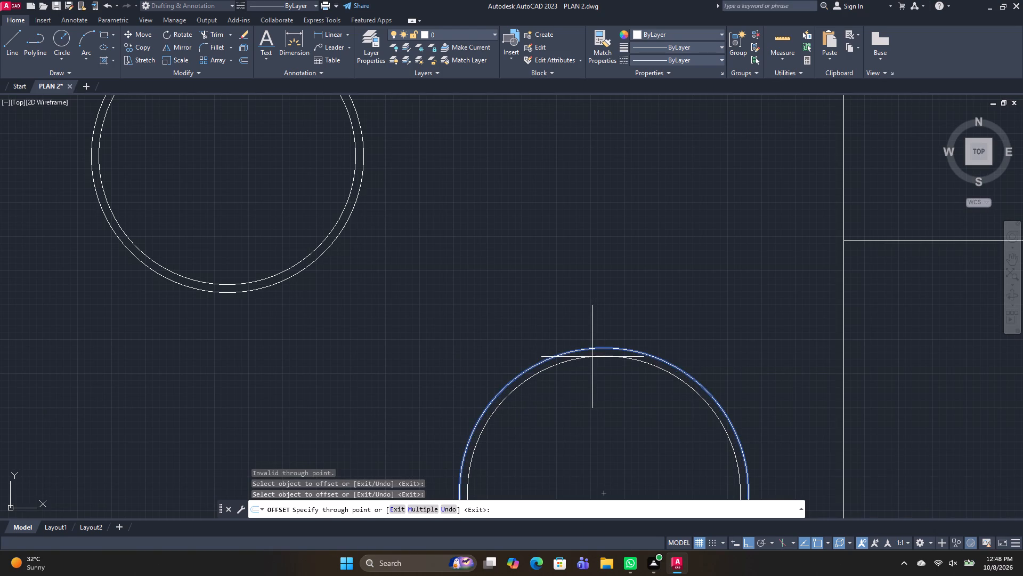
{"action": "left_click", "coordinate": [592, 357]}
Offset the lowest circle in the middle strip slightly inward as a thin ring, and end the Offset command.
{"action": "scroll", "coordinate": [517, 357], "scroll_direction": "down", "scroll_amount": 3}
{"action": "middle_click_drag", "start_coordinate": [519, 351], "coordinate": [536, 316]}
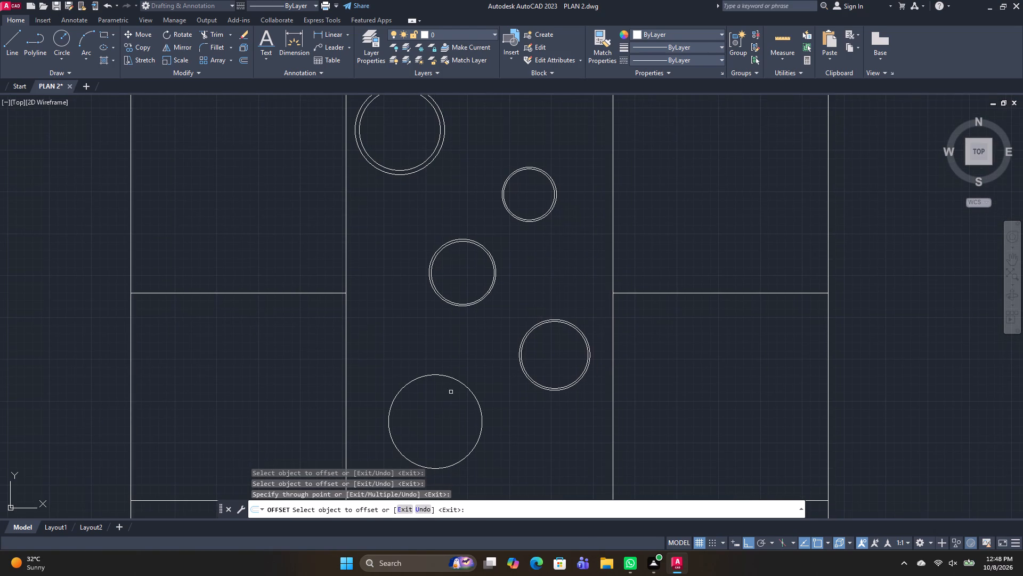
{"action": "left_click", "coordinate": [459, 382]}
{"action": "scroll", "coordinate": [459, 389], "scroll_direction": "up", "scroll_amount": 3}
{"action": "left_click", "coordinate": [460, 382]}
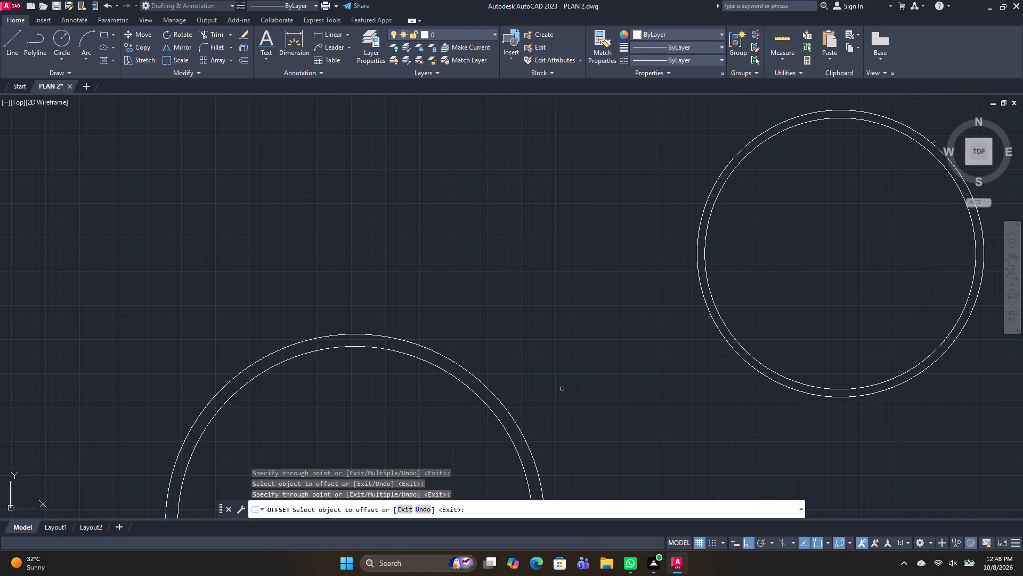
{"action": "scroll", "coordinate": [579, 387], "scroll_direction": "down", "scroll_amount": 4}
{"action": "middle_click_drag", "start_coordinate": [618, 413], "coordinate": [596, 385]}
{"action": "key", "text": "space"}
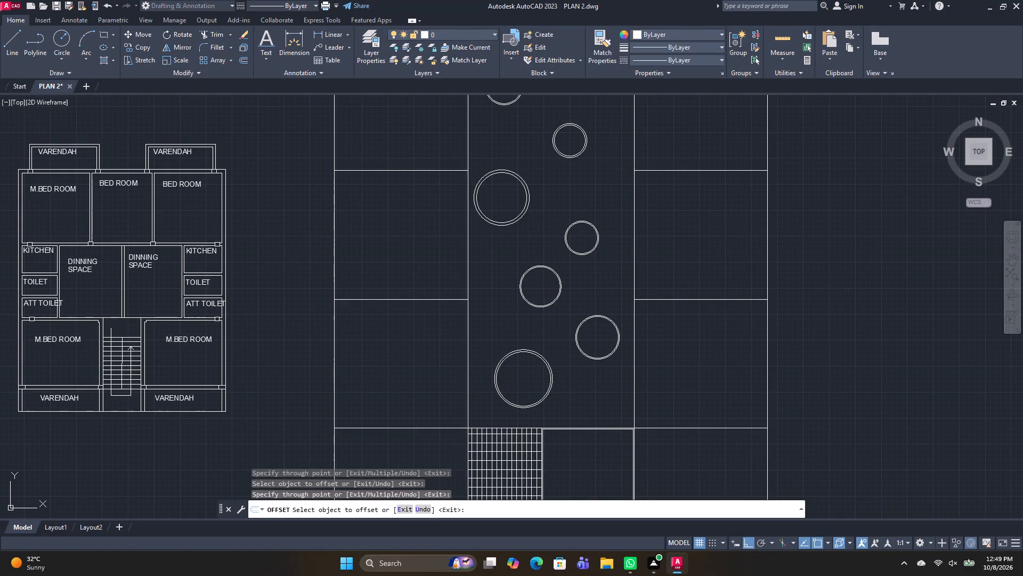
Save the drawing.
{"action": "key", "text": "ctrl+s"}
Hatch the rectangle beside the grid at the base of the middle strip with the GRAVEL pattern at scale 100.
{"action": "left_click", "coordinate": [103, 60]}
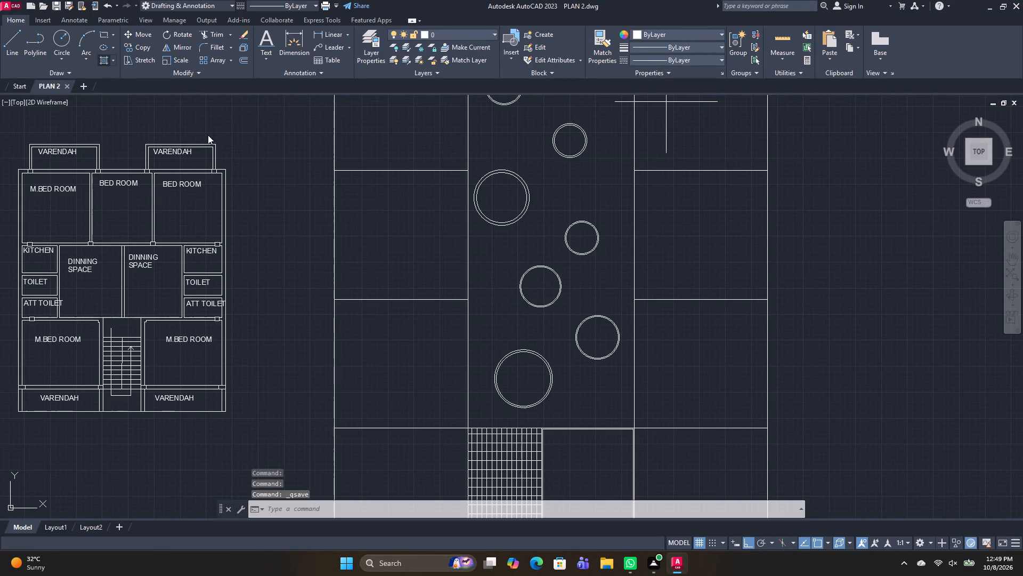
{"action": "left_click", "coordinate": [244, 65]}
{"action": "scroll", "coordinate": [207, 136], "scroll_direction": "down", "scroll_amount": 2}
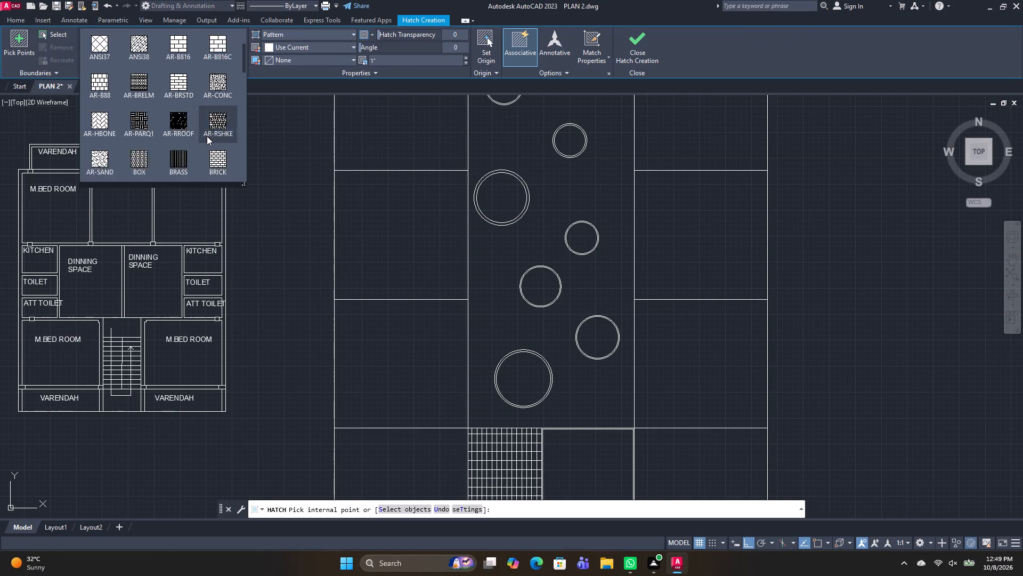
{"action": "scroll", "coordinate": [207, 136], "scroll_direction": "down", "scroll_amount": 9}
{"action": "left_click", "coordinate": [100, 124]}
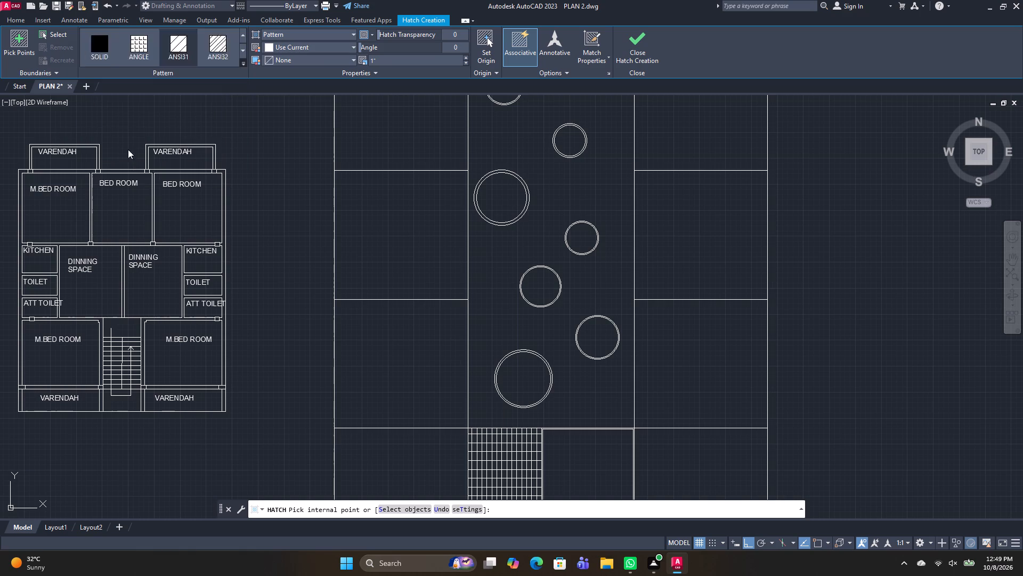
{"action": "left_click", "coordinate": [577, 460]}
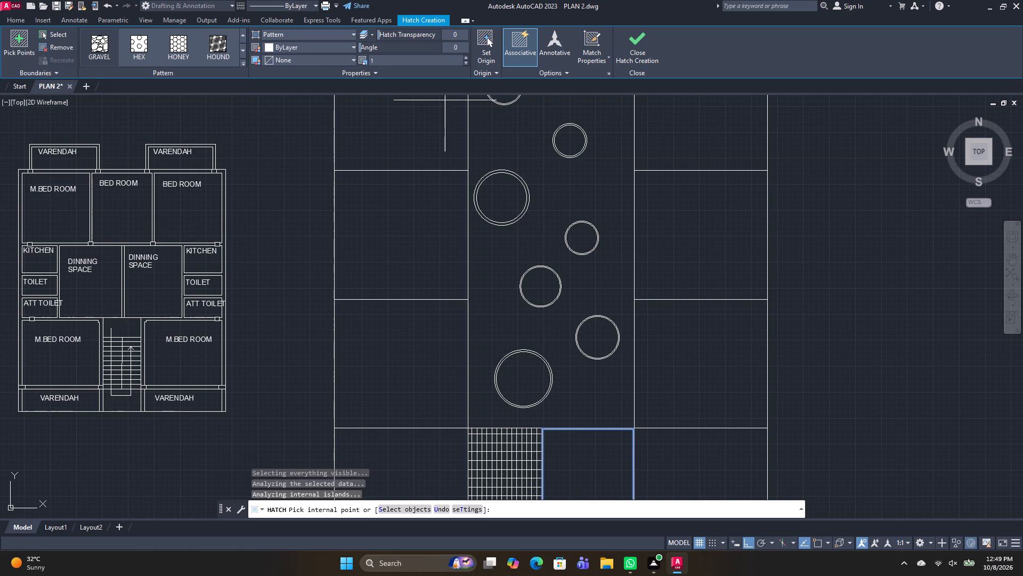
{"action": "left_click", "coordinate": [380, 61]}
{"action": "type", "text": "100"}
{"action": "key", "text": "Return"}
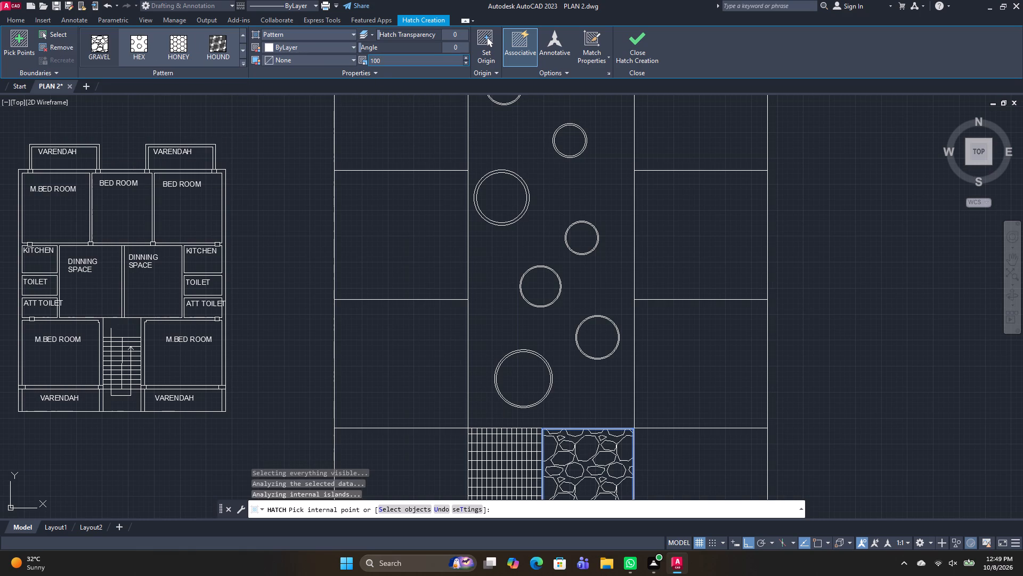
{"action": "left_click", "coordinate": [630, 45]}
Draw a rectangle inset within the bottom cell of the left side strip, next to the grid.
{"action": "scroll", "coordinate": [692, 416], "scroll_direction": "down", "scroll_amount": 1}
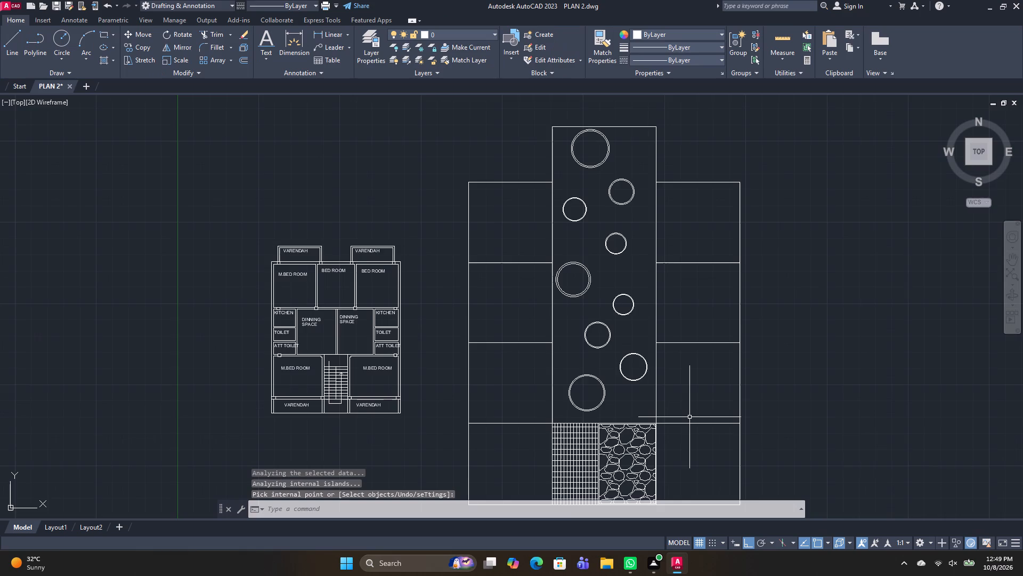
{"action": "middle_click_drag", "start_coordinate": [683, 406], "coordinate": [621, 308]}
{"action": "key", "text": "space"}
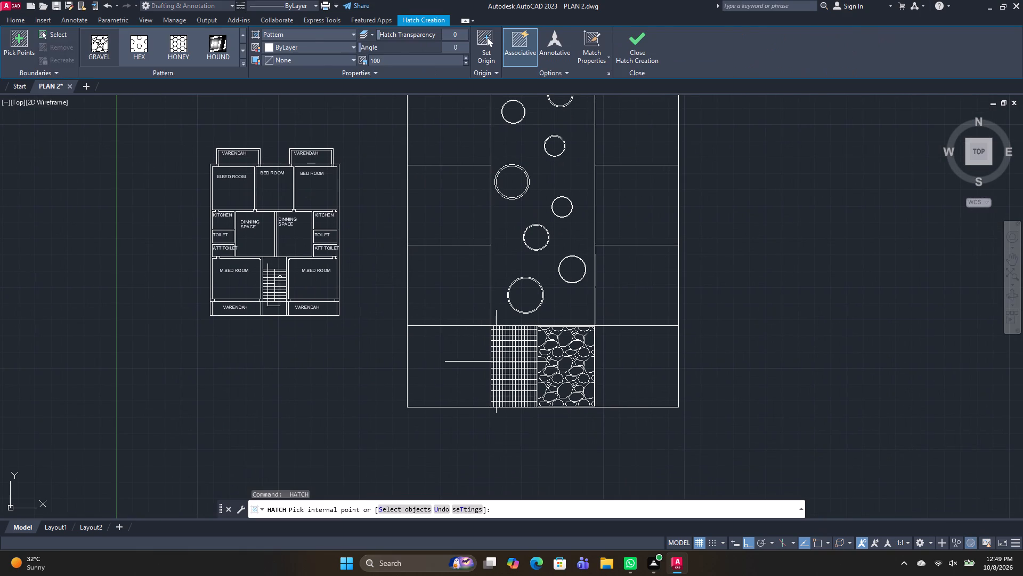
{"action": "key", "text": "Escape"}
{"action": "type", "text": "REC"}
{"action": "key", "text": "space"}
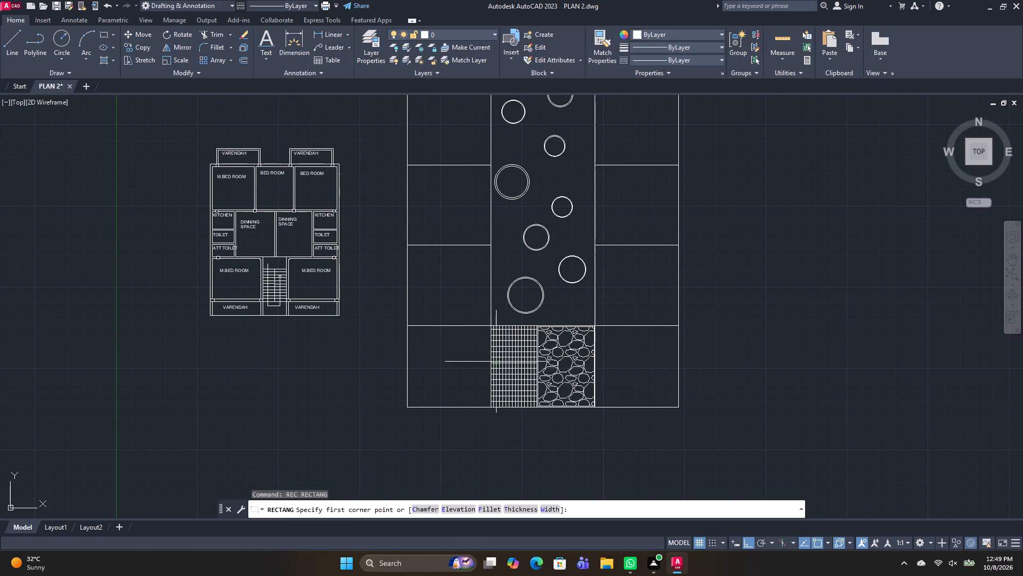
{"action": "scroll", "coordinate": [437, 356], "scroll_direction": "up", "scroll_amount": 2}
{"action": "left_click", "coordinate": [388, 302]}
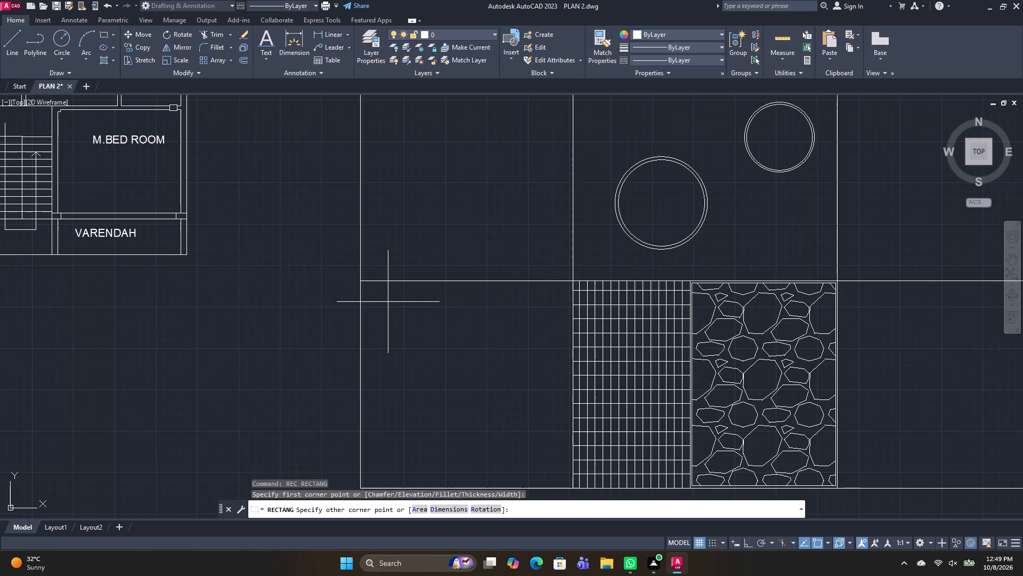
{"action": "left_click", "coordinate": [546, 468]}
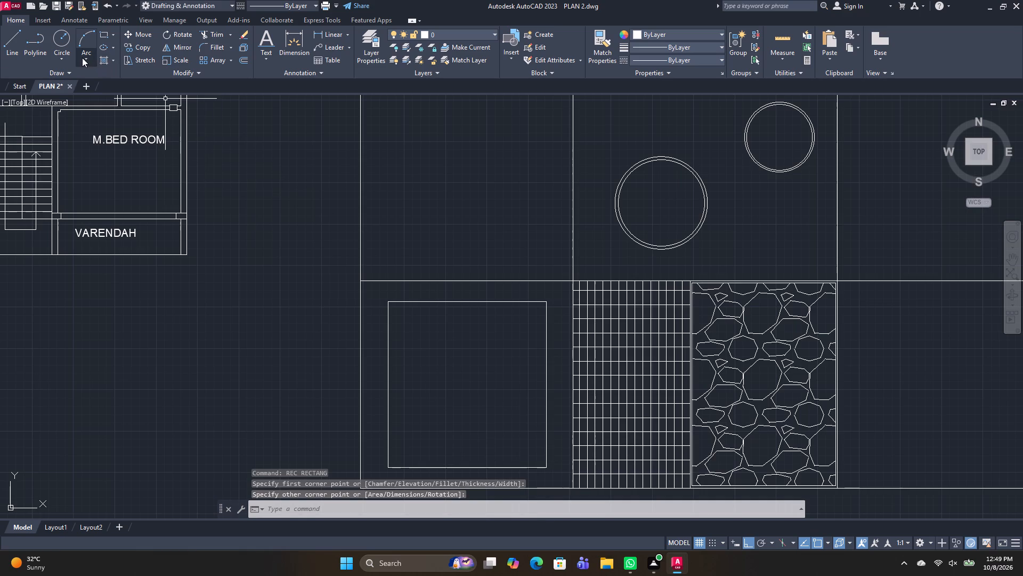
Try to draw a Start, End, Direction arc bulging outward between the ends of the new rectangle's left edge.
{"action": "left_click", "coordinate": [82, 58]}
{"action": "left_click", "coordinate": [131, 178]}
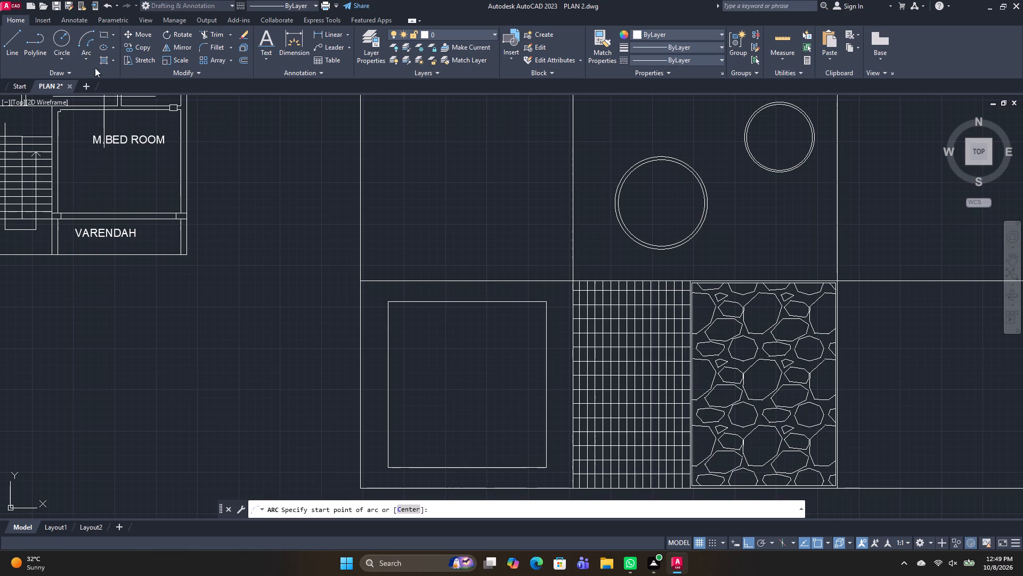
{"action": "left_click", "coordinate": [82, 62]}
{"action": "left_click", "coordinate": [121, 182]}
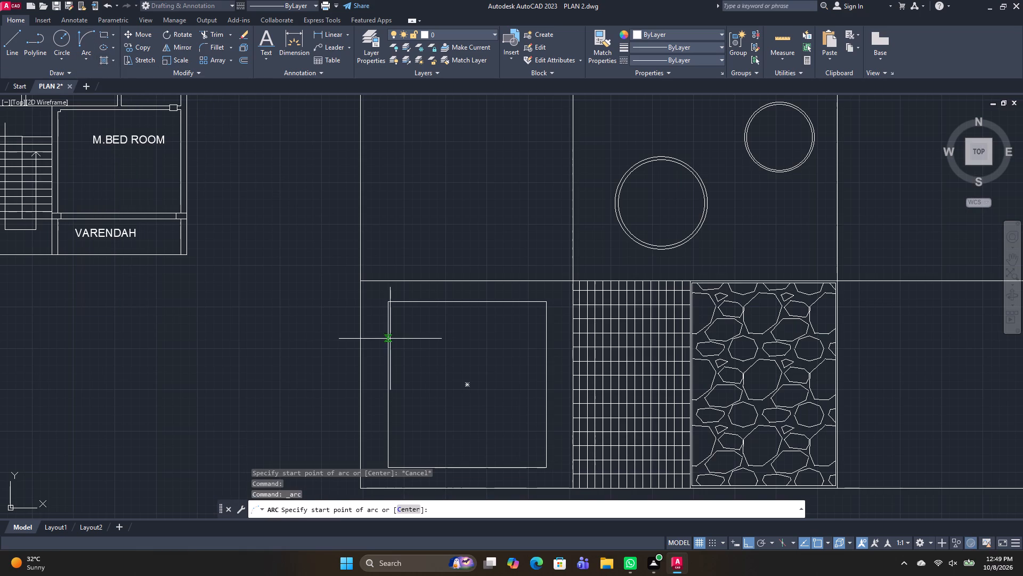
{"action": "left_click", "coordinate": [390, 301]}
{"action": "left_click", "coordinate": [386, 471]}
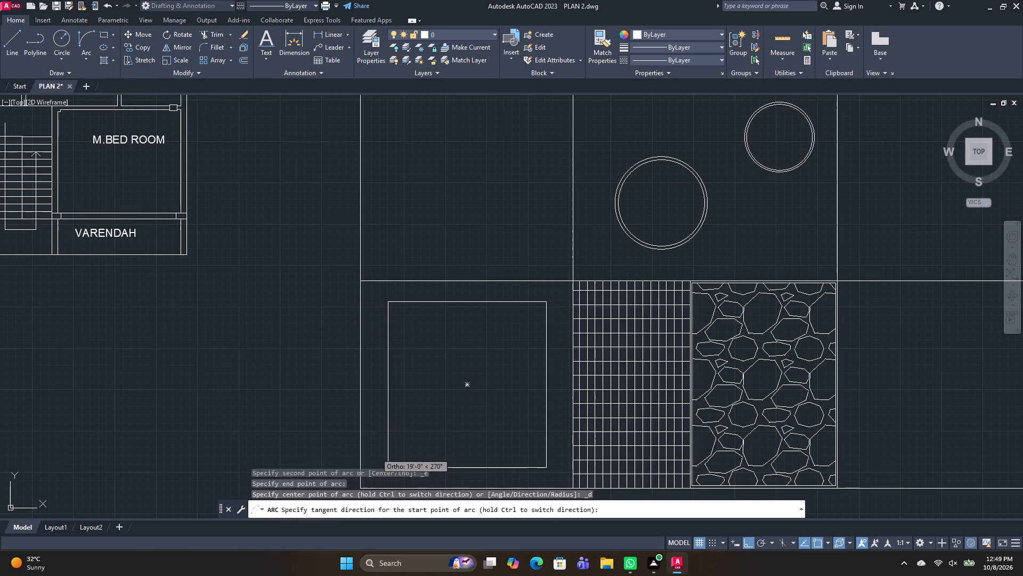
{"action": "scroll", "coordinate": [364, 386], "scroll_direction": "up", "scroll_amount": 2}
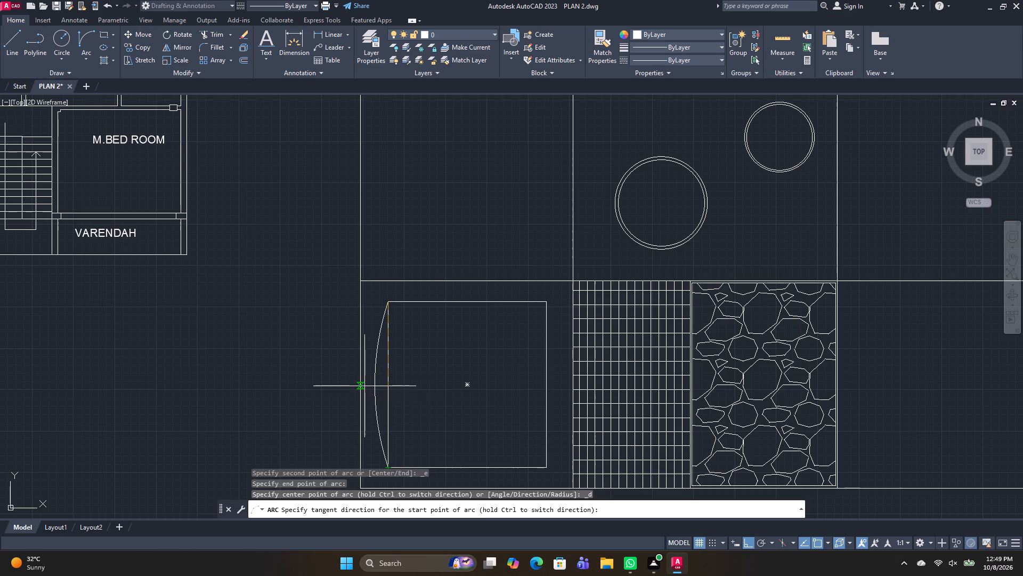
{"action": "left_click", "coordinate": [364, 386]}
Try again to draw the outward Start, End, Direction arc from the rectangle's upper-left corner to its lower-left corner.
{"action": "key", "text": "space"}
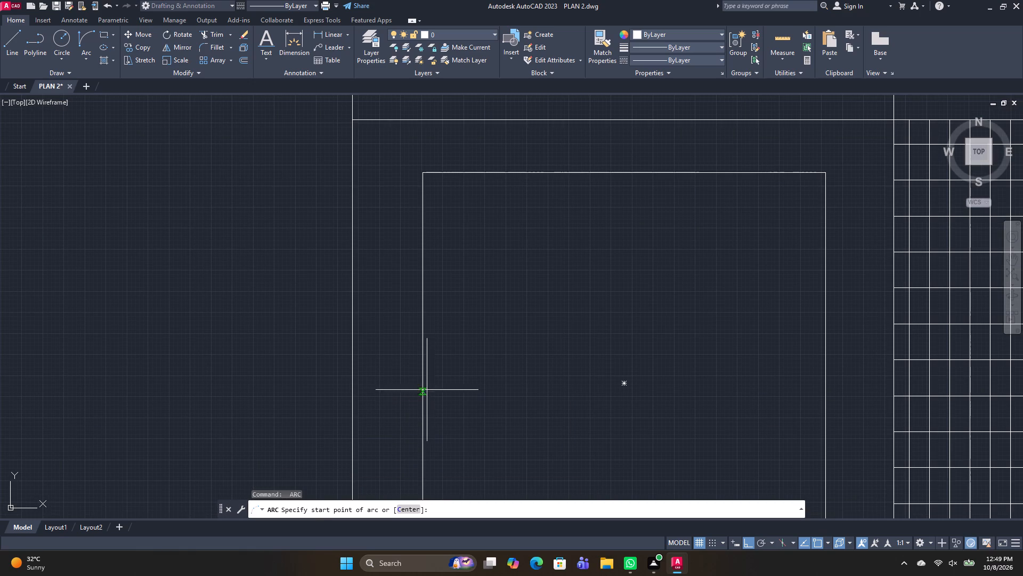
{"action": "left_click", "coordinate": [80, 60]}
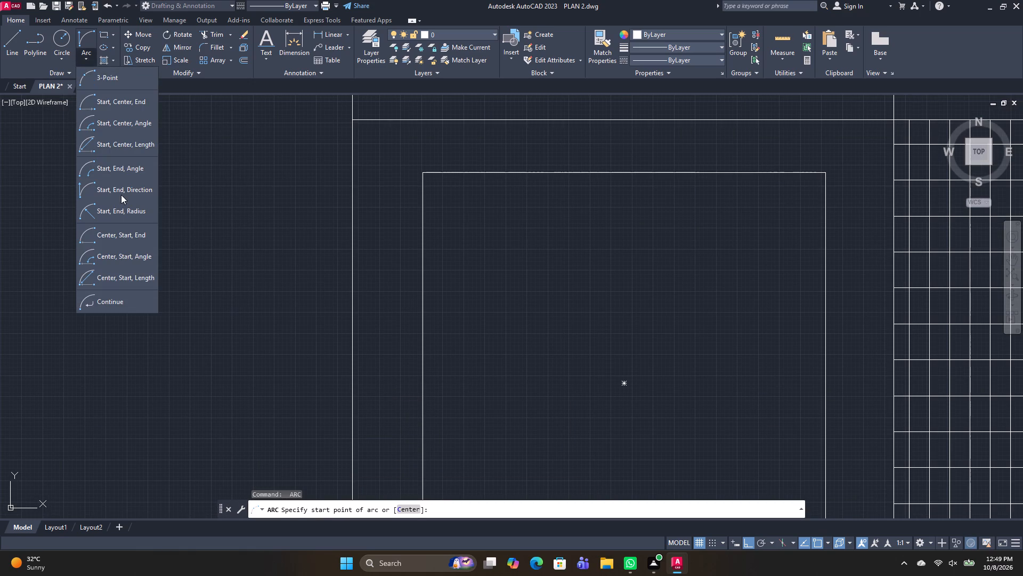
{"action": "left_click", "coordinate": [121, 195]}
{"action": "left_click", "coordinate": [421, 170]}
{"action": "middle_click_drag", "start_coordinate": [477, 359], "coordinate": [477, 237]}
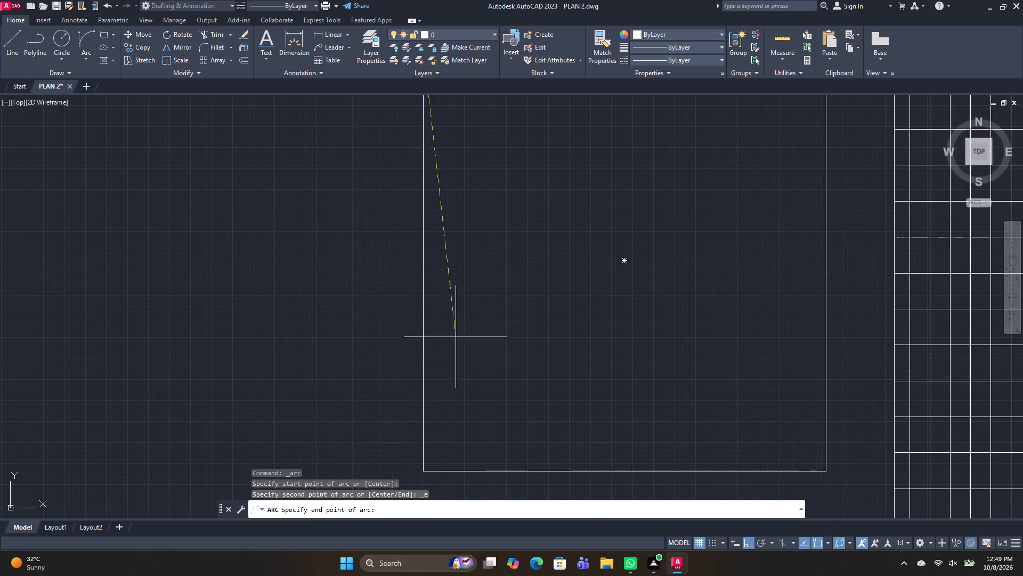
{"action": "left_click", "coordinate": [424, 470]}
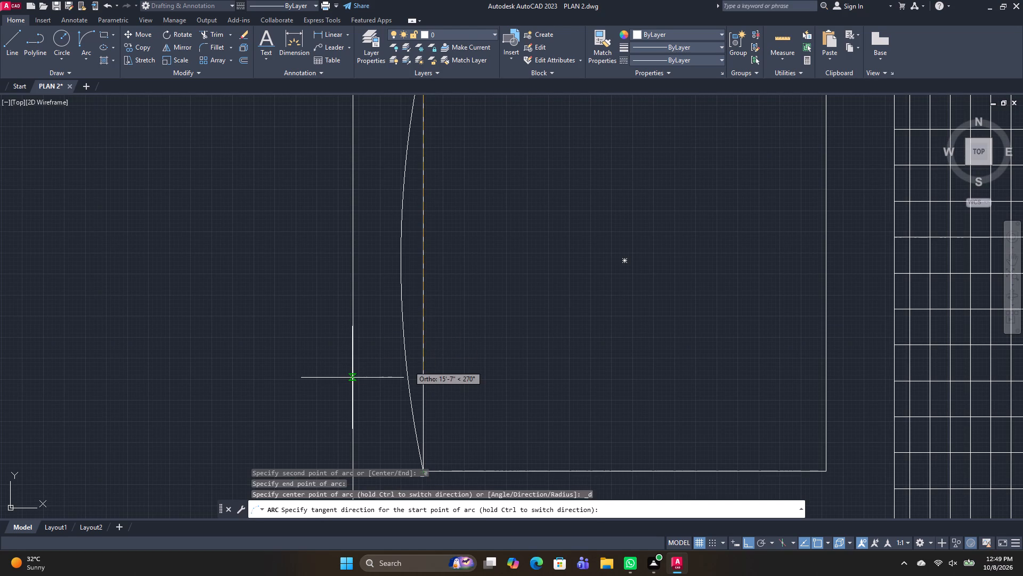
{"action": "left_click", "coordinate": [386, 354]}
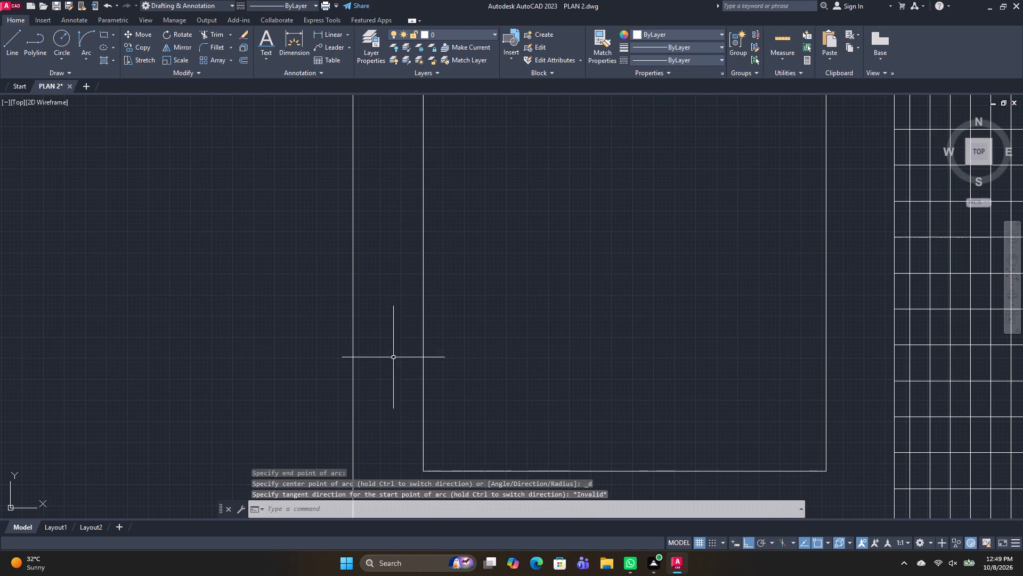
Draw a shallow Start, End, Direction arc bulging outward from the rectangle's upper-left corner to its lower-left corner.
{"action": "scroll", "coordinate": [437, 376], "scroll_direction": "down", "scroll_amount": 2}
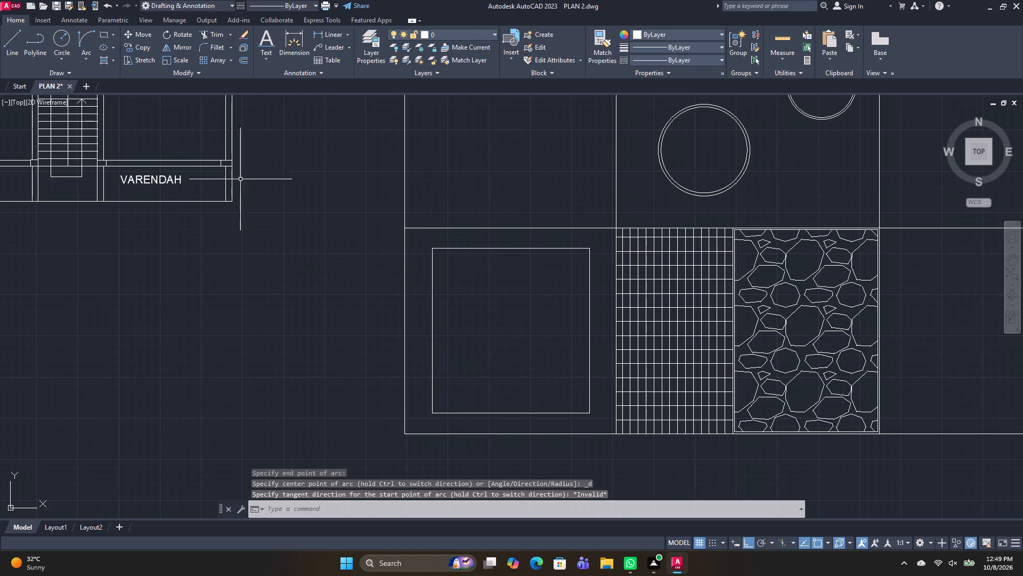
{"action": "left_click", "coordinate": [87, 55]}
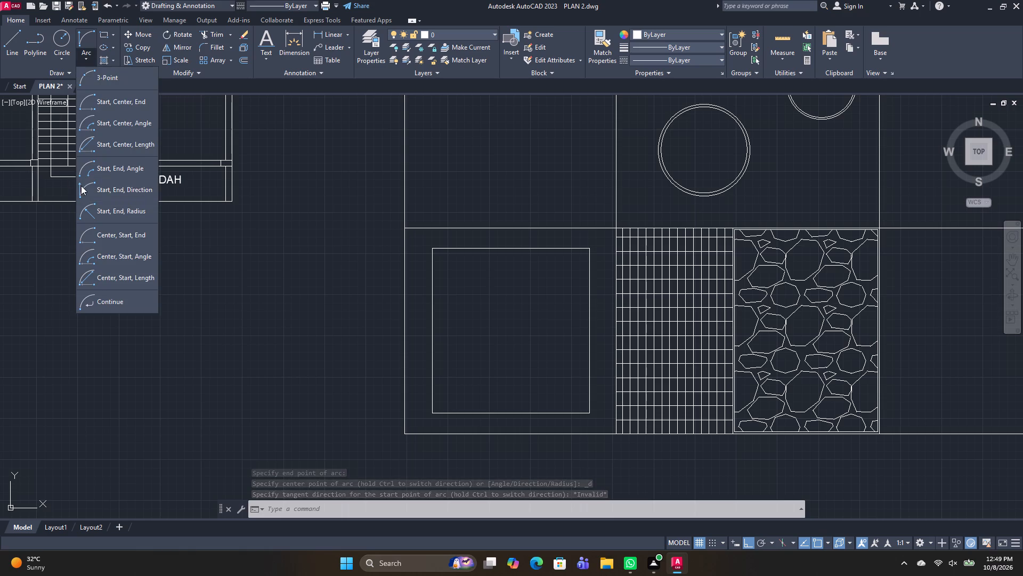
{"action": "left_click", "coordinate": [115, 192]}
{"action": "left_click", "coordinate": [429, 250]}
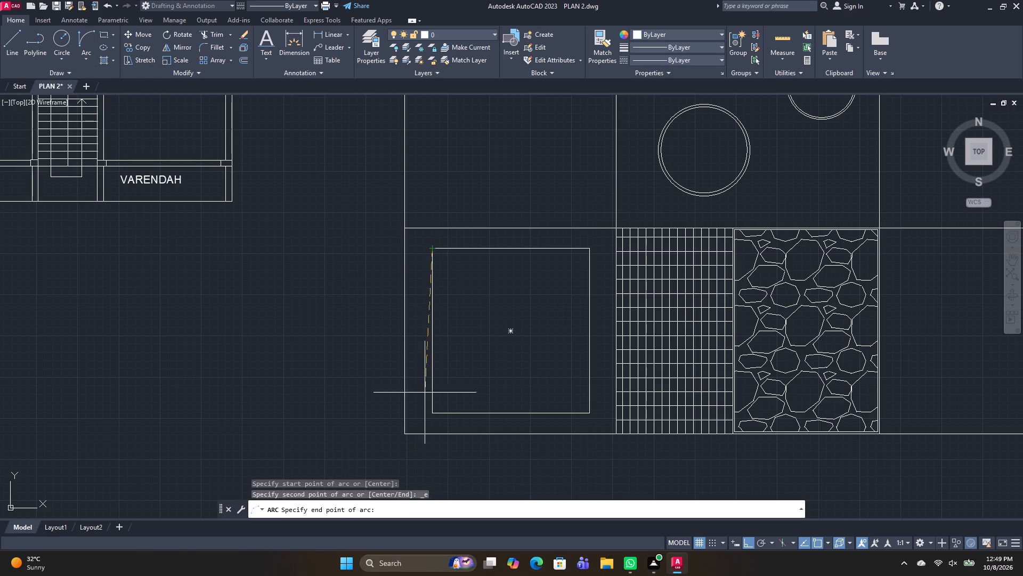
{"action": "left_click_drag", "start_coordinate": [432, 416], "coordinate": [432, 406]}
{"action": "left_click", "coordinate": [402, 327]}
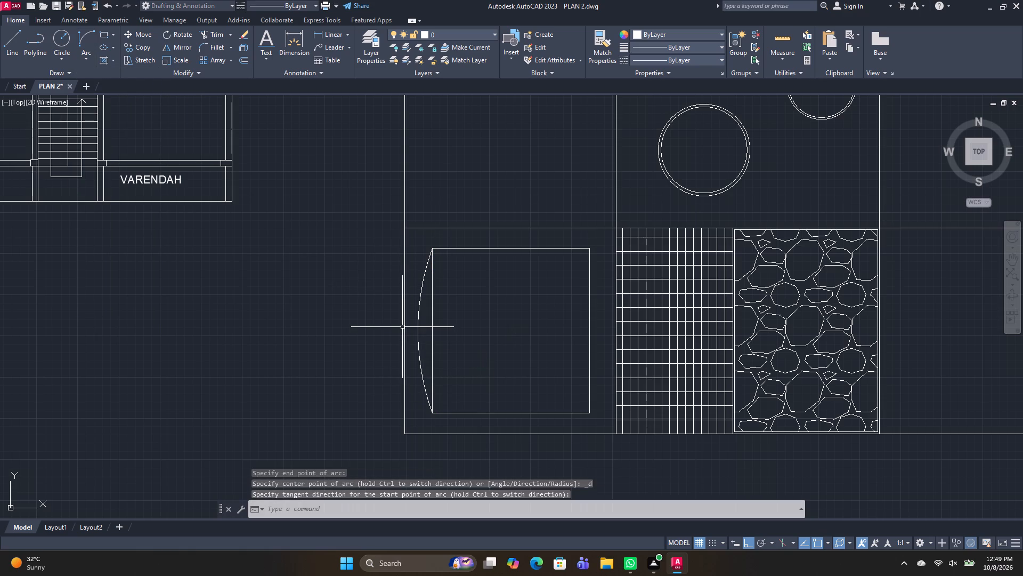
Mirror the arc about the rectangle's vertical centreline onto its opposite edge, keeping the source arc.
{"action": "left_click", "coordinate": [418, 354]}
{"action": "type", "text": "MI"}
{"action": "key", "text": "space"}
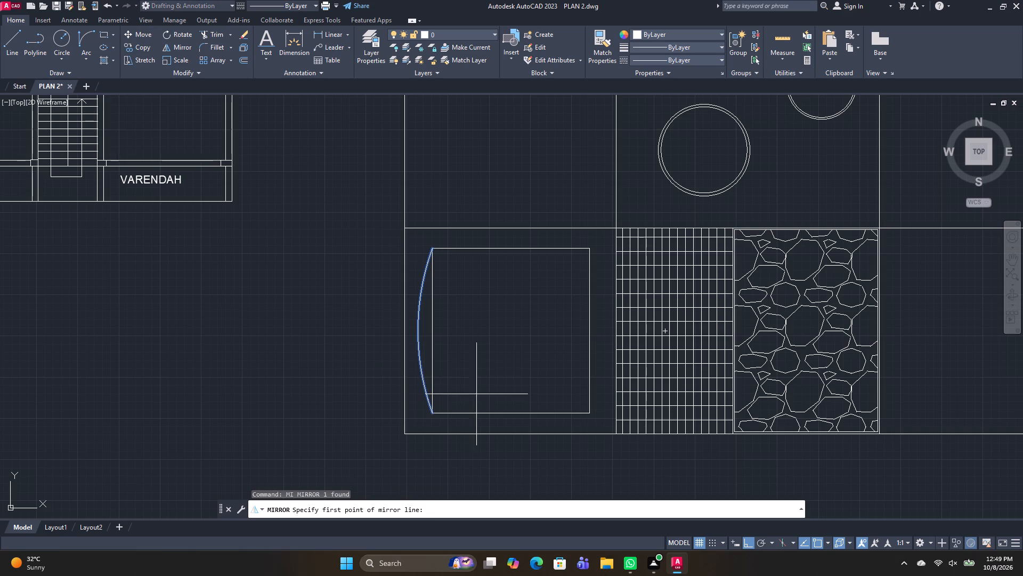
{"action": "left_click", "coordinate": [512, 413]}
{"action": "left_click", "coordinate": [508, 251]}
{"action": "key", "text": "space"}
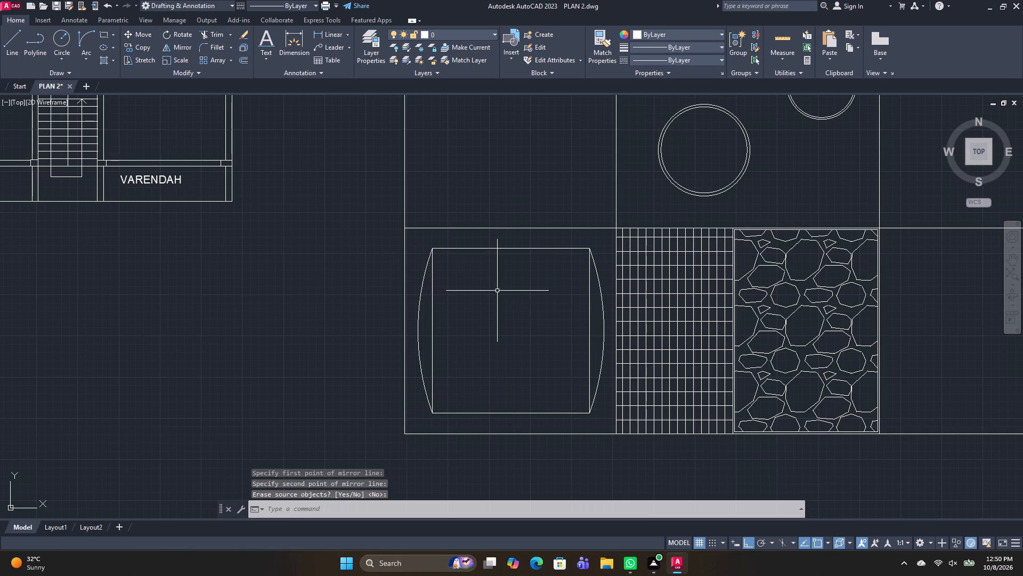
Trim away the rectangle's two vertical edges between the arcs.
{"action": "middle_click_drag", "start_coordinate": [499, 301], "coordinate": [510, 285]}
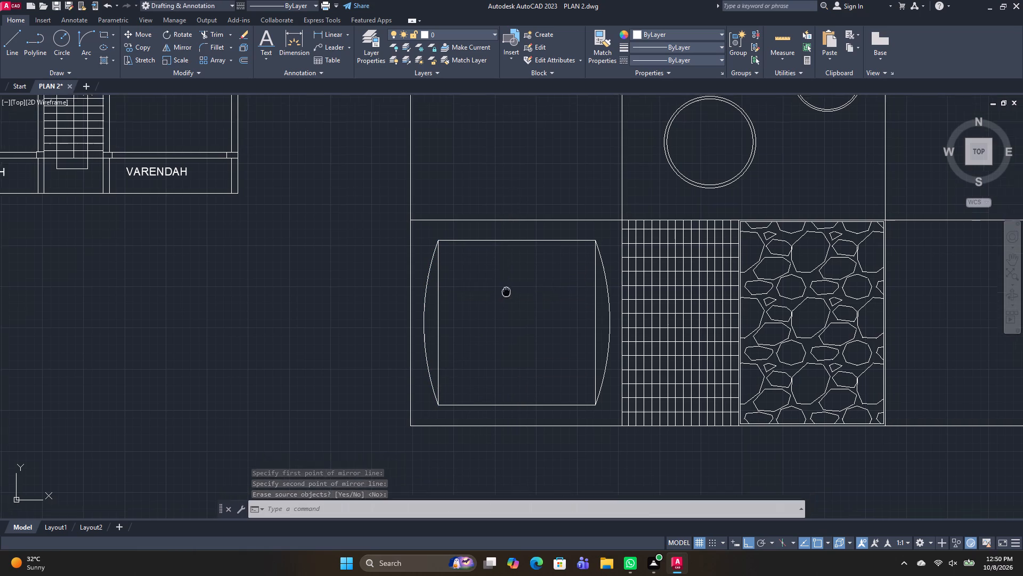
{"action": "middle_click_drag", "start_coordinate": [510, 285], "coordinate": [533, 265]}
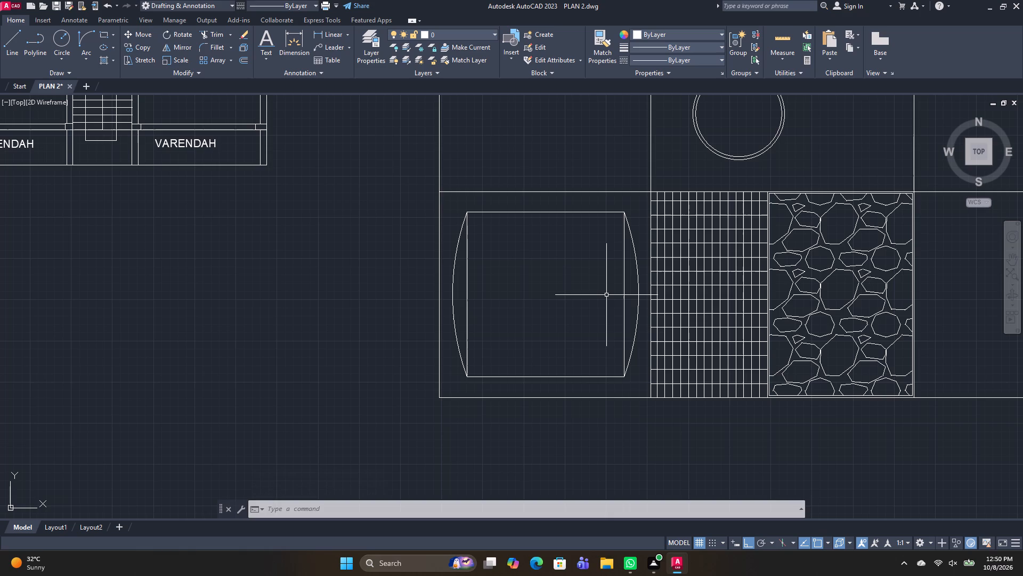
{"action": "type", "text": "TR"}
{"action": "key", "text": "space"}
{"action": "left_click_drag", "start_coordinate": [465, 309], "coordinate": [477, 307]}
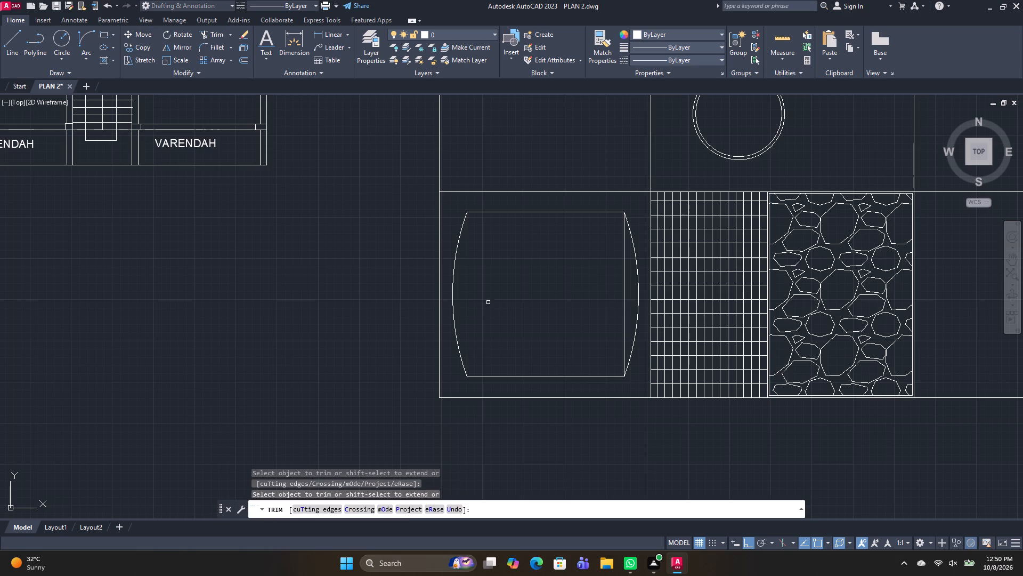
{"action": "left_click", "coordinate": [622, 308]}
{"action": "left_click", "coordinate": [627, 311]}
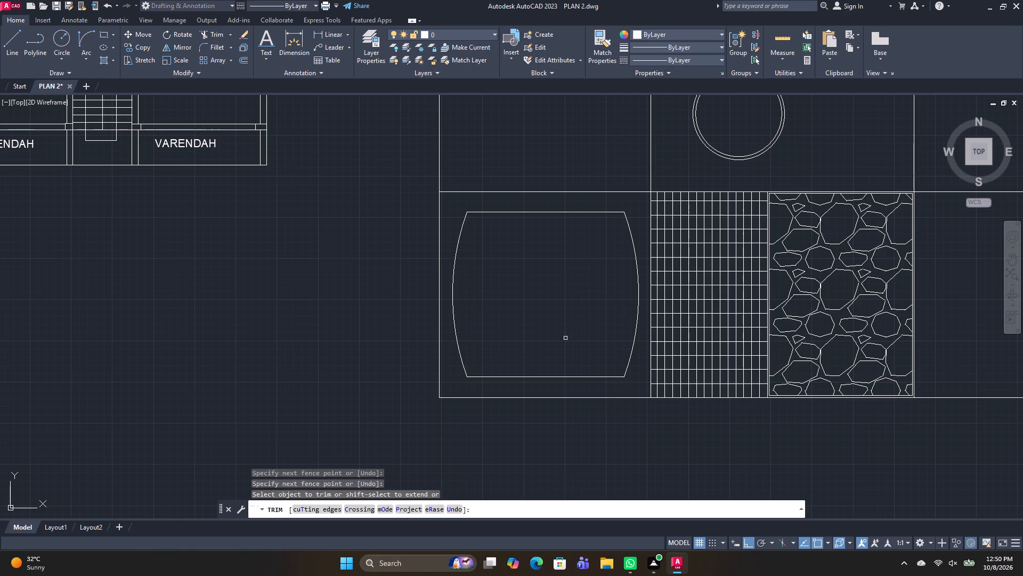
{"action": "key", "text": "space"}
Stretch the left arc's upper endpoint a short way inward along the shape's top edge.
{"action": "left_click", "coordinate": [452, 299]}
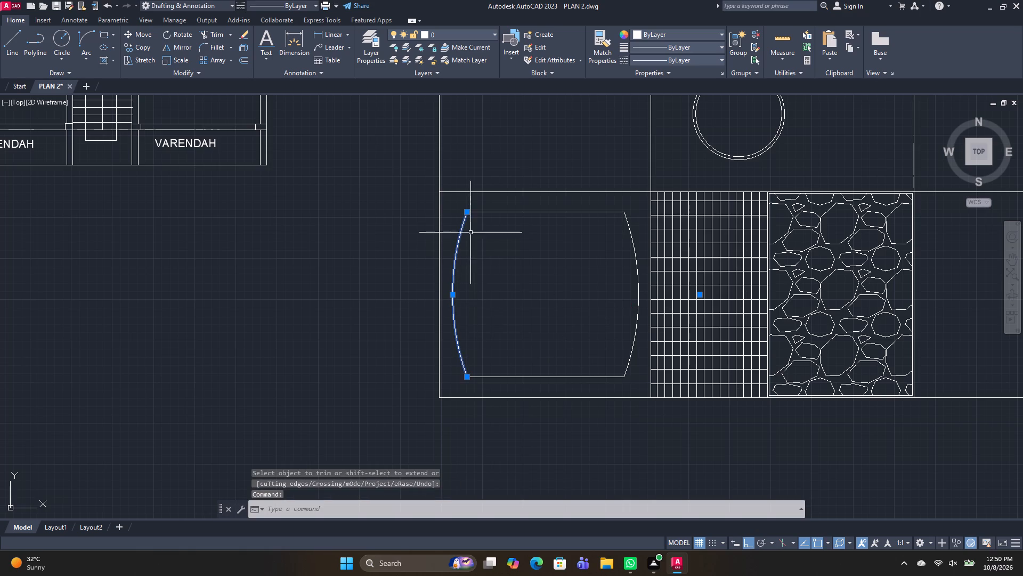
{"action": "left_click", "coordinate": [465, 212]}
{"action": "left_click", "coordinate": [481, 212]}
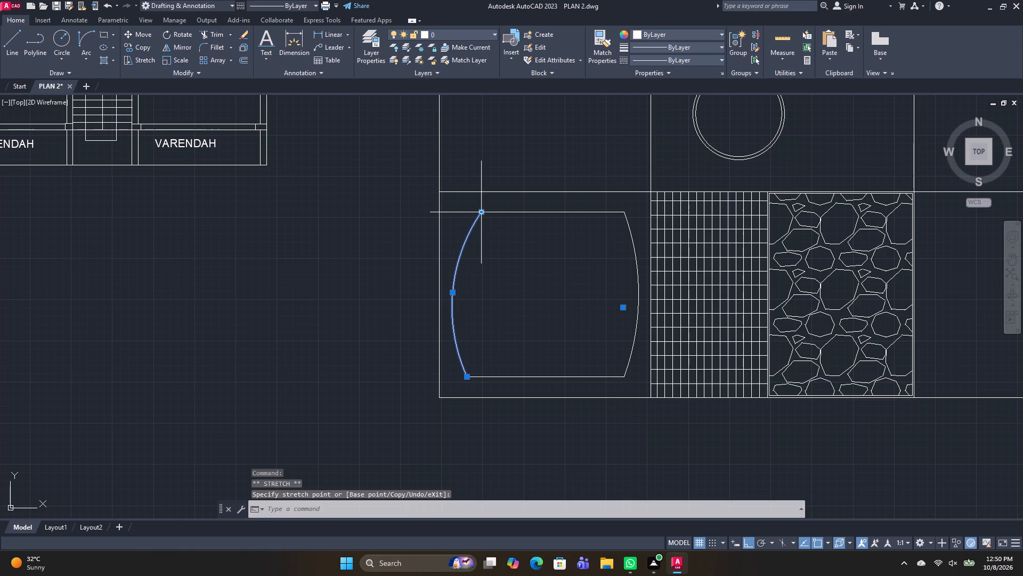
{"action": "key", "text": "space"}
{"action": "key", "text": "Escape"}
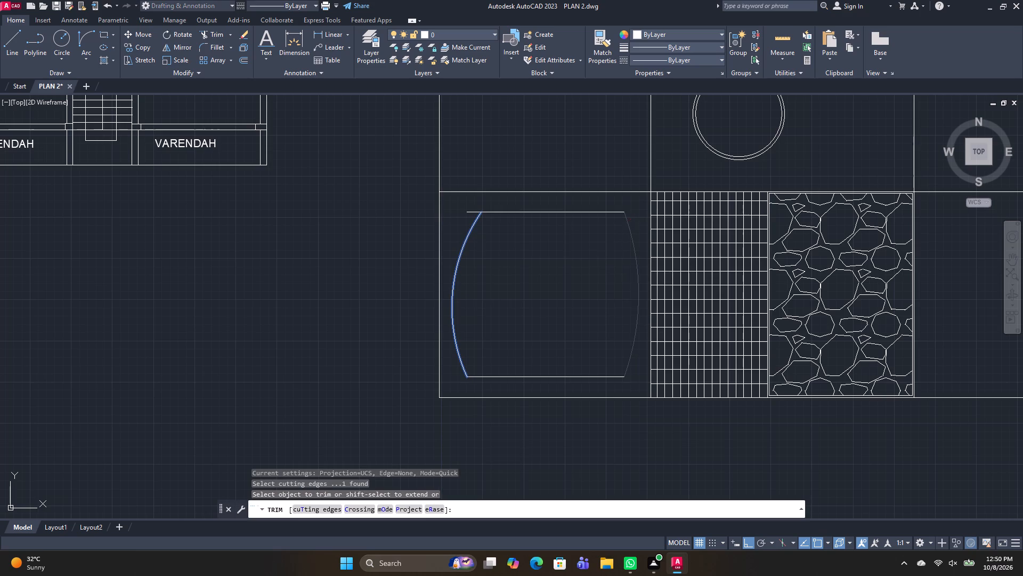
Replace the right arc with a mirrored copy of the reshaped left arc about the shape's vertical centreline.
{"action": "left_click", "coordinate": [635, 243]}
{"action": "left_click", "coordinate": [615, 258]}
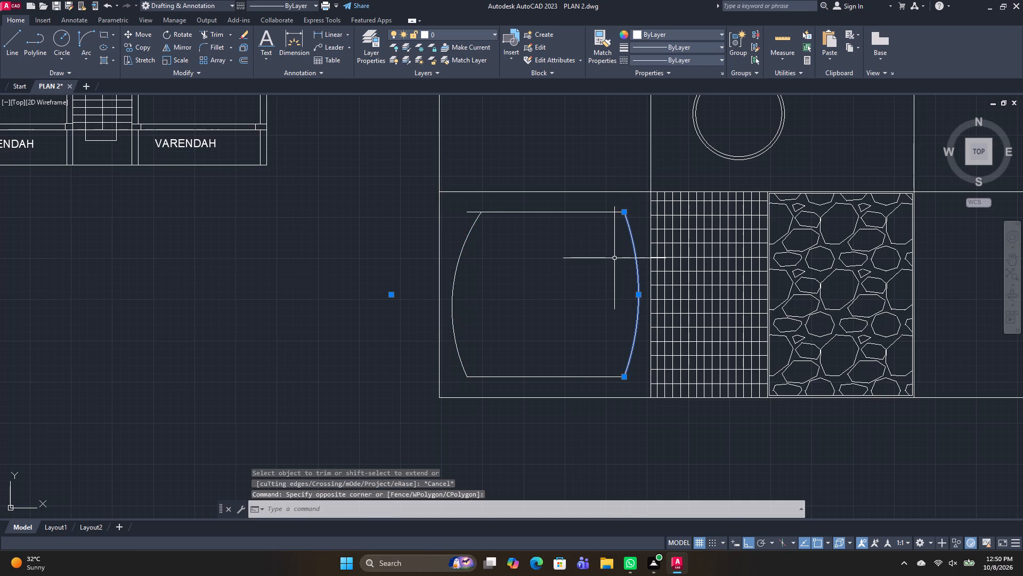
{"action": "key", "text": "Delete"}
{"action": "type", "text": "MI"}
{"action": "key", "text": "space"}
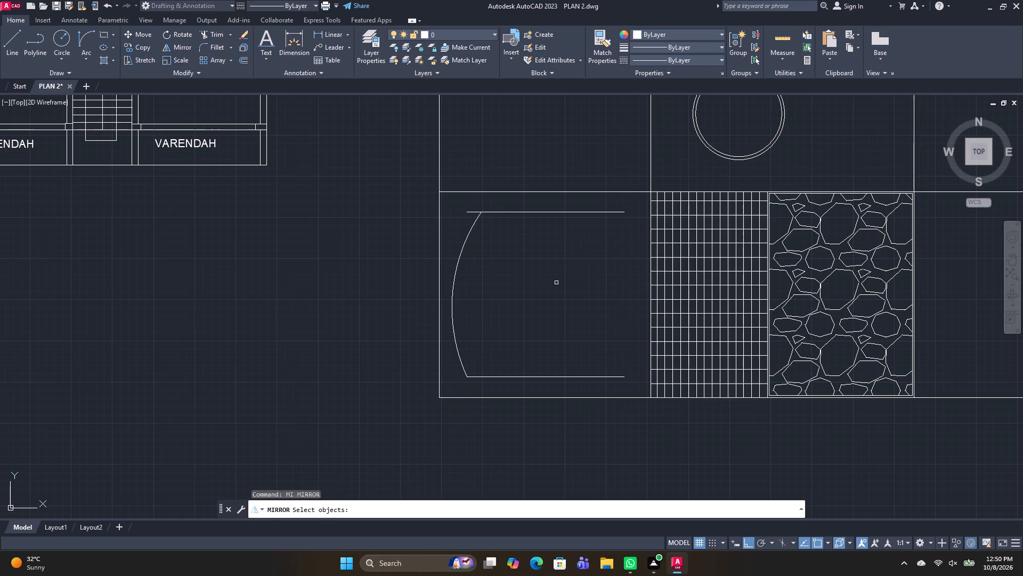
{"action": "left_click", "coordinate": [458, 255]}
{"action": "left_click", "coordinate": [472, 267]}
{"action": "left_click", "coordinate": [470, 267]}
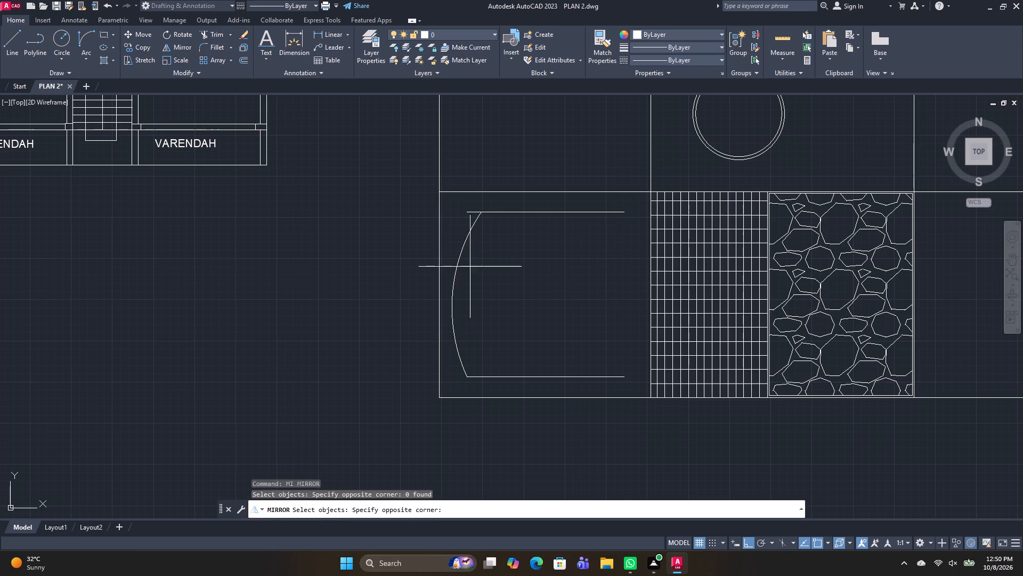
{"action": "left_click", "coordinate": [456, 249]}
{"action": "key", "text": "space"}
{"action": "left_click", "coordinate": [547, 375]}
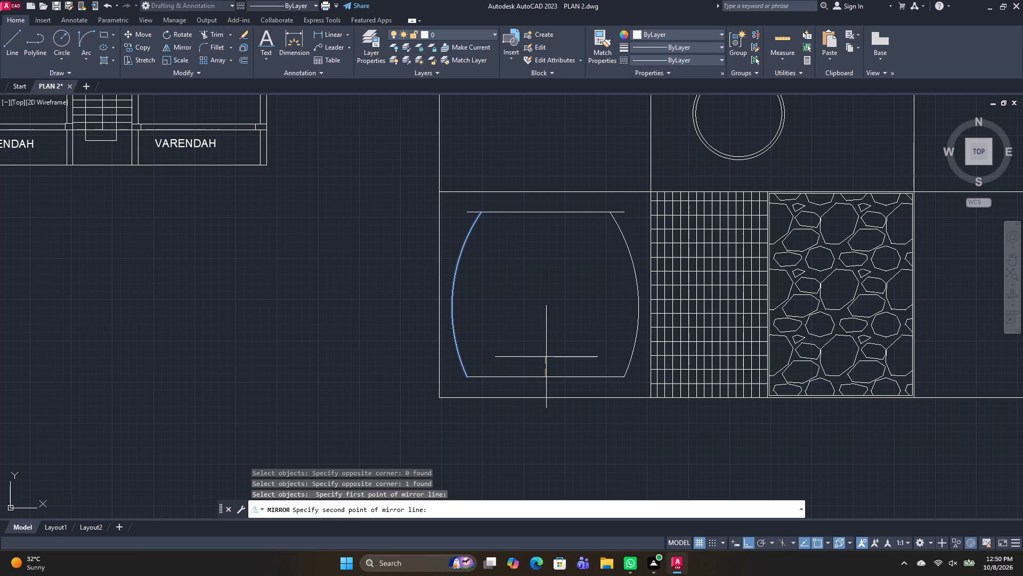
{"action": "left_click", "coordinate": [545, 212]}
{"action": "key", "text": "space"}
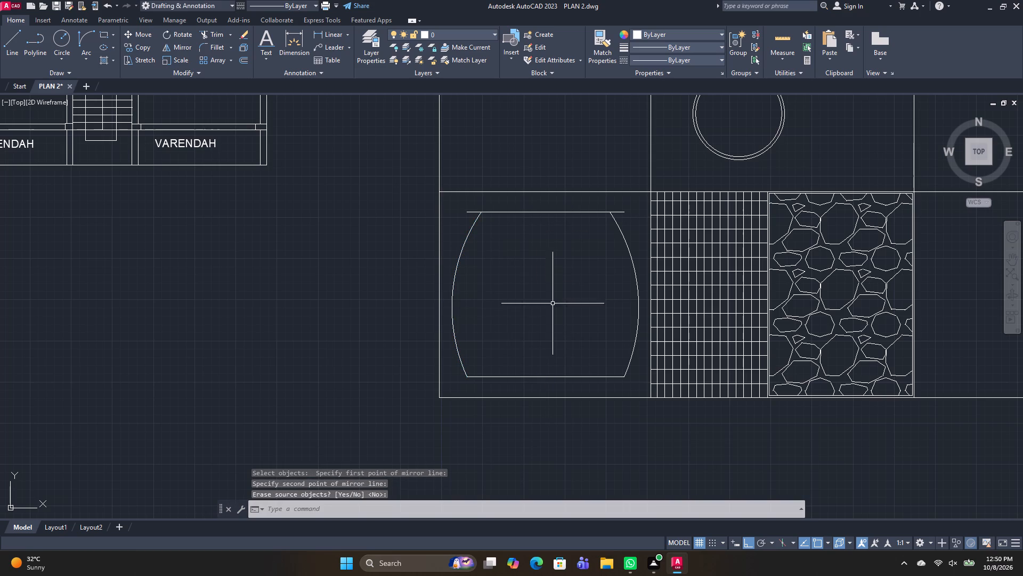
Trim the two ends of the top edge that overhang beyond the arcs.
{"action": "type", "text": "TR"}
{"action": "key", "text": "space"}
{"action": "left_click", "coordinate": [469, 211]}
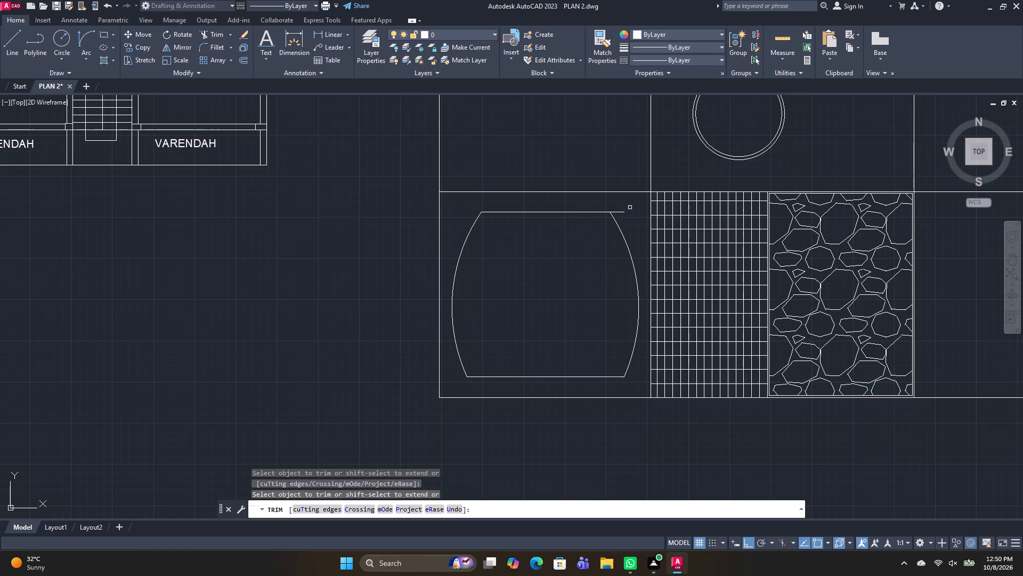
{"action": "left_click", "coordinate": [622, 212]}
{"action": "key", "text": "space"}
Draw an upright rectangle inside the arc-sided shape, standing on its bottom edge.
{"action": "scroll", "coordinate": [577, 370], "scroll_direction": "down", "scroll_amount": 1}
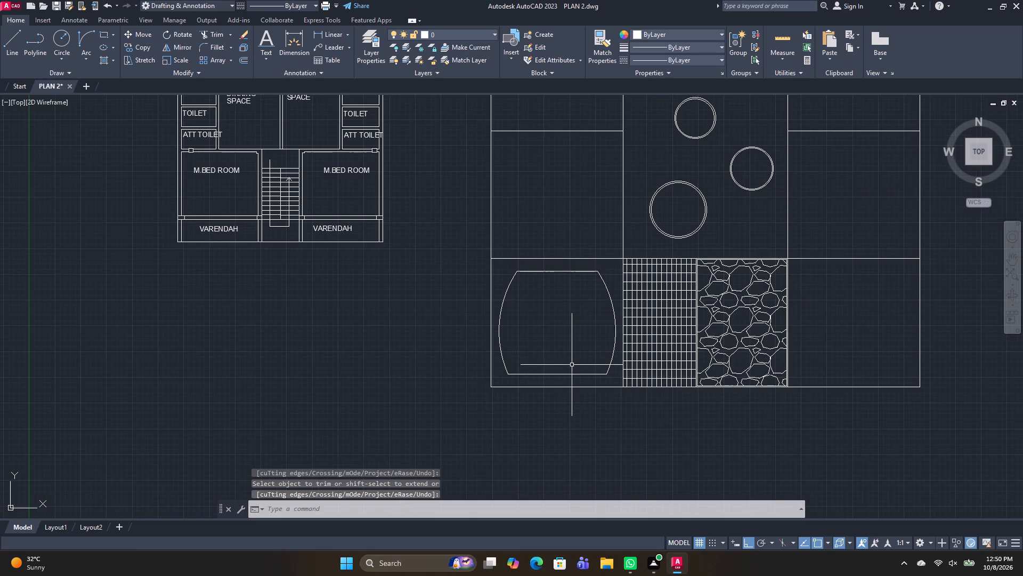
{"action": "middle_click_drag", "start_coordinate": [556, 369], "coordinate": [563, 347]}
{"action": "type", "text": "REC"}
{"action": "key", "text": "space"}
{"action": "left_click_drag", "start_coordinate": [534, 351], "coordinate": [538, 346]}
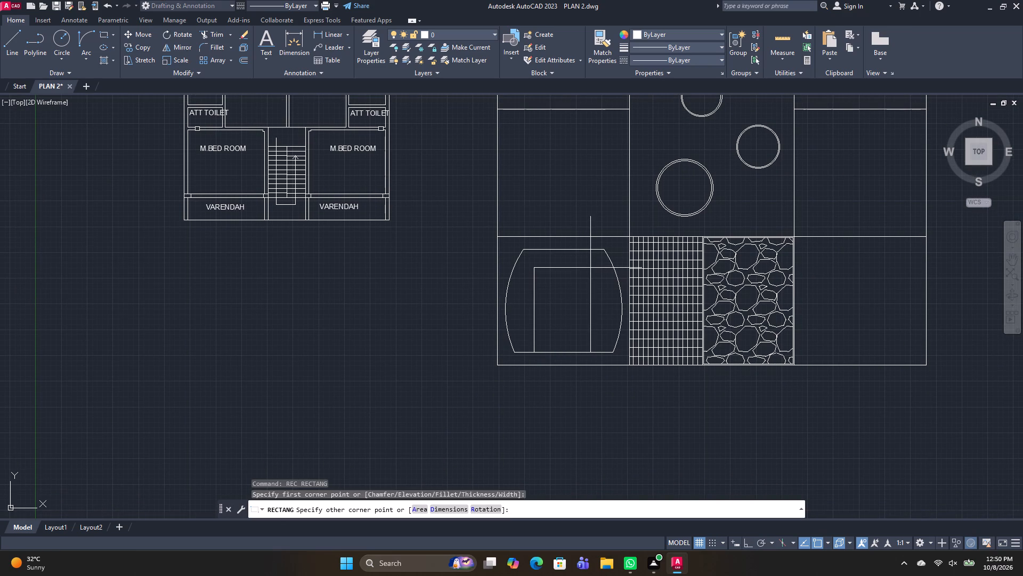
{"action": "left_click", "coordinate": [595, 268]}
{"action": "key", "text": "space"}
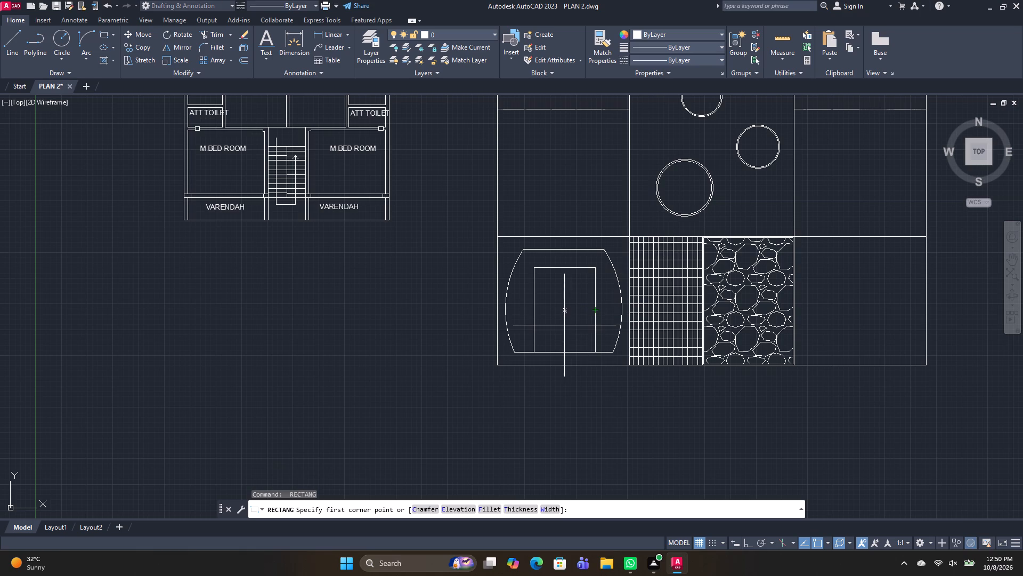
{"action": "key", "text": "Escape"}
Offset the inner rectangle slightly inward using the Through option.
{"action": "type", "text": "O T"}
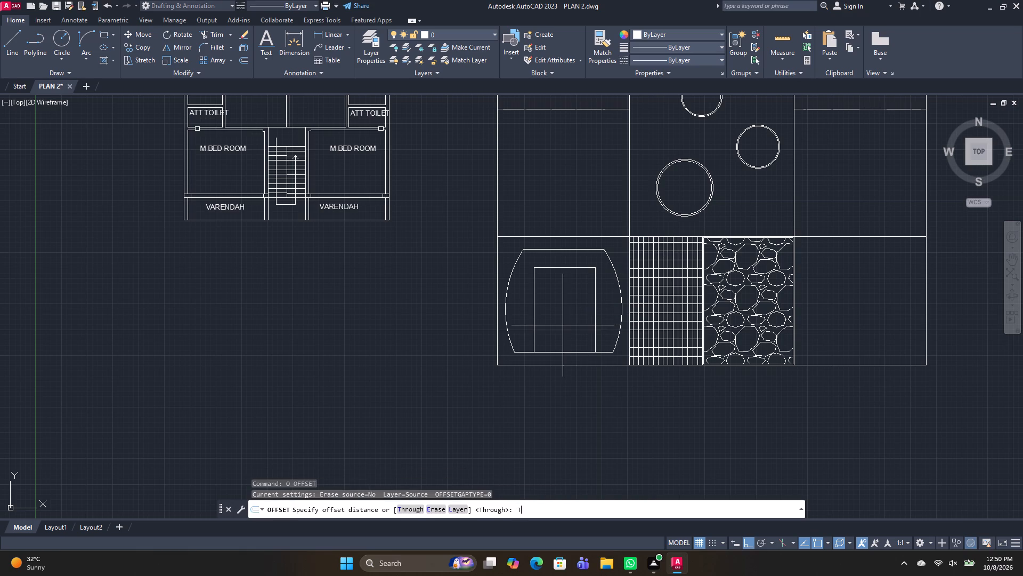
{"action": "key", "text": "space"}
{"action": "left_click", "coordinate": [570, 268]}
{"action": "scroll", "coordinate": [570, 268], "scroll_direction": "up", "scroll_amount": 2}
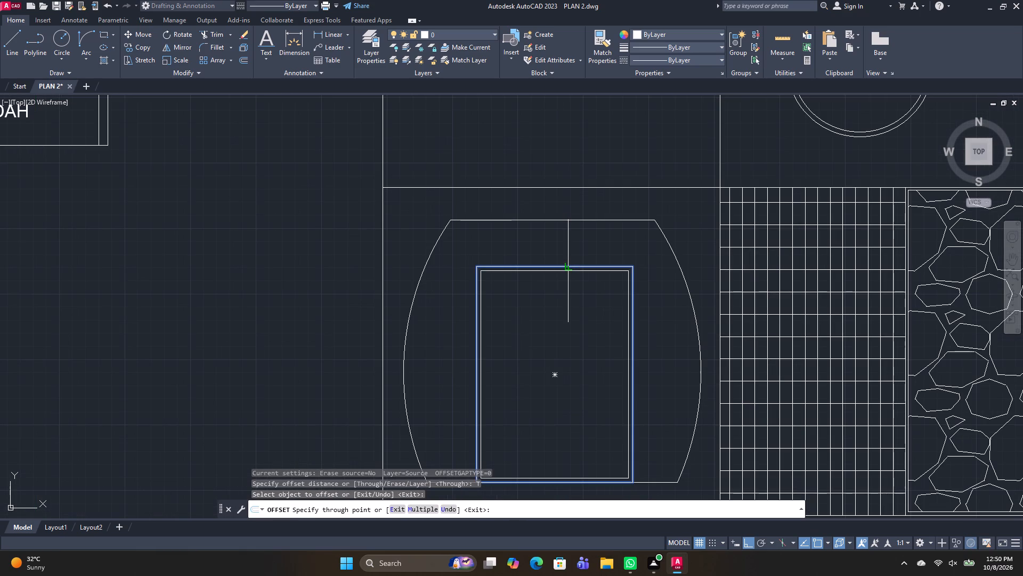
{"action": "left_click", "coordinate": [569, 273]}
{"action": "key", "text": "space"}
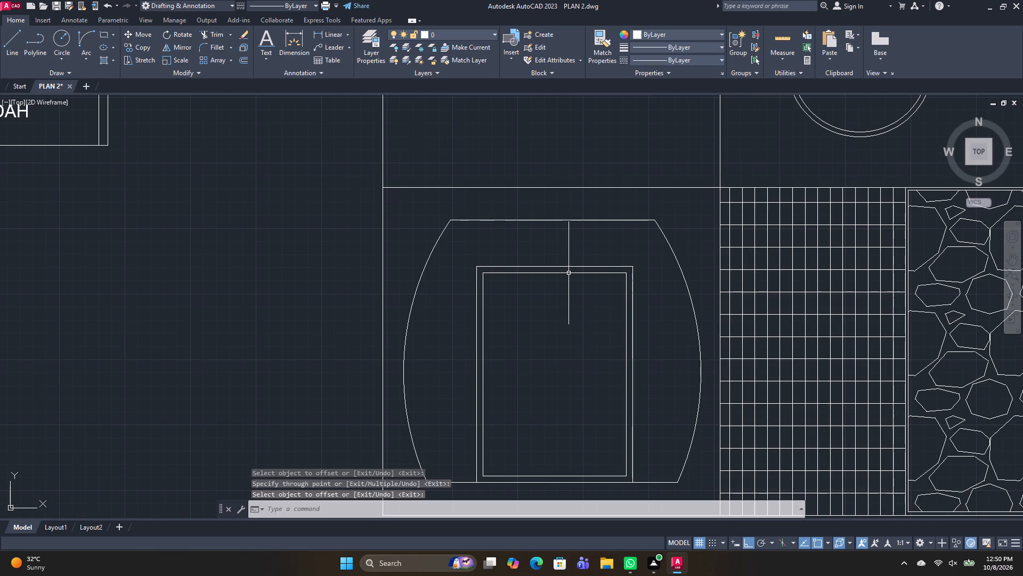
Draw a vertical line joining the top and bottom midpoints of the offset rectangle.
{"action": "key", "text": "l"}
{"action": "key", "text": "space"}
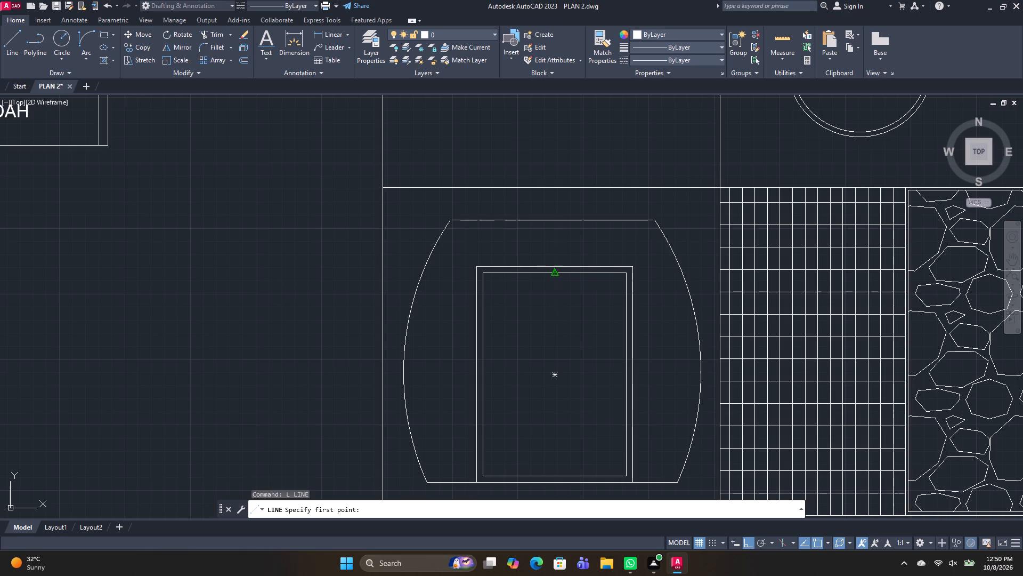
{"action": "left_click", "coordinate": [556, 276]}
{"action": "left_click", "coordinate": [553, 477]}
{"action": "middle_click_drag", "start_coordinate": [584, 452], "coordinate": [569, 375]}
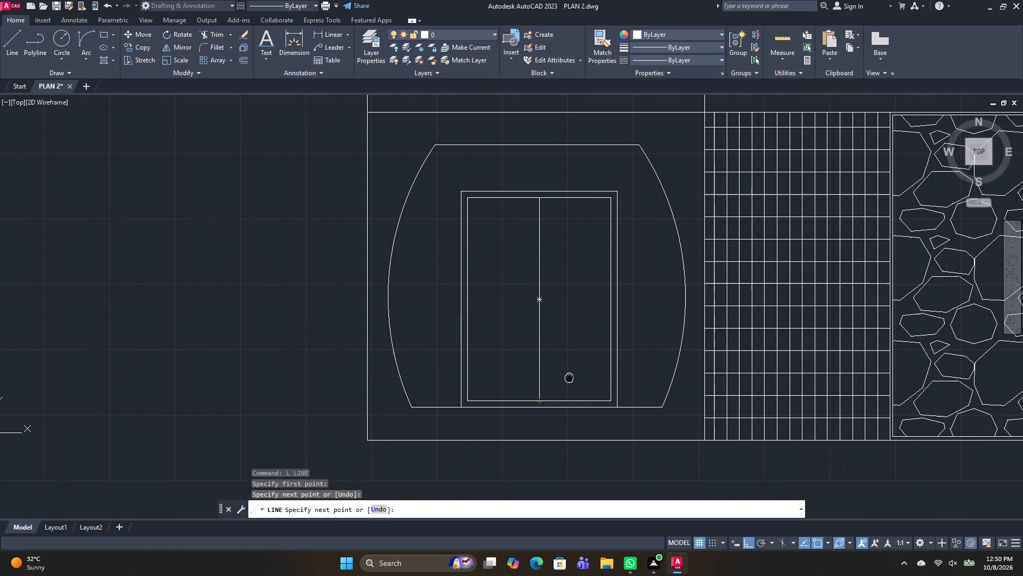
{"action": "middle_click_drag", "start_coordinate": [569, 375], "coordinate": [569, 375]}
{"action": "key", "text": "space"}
Erase the entire arc-sided figure and its inner rectangles from the bottom cell beside the grid.
{"action": "scroll", "coordinate": [567, 383], "scroll_direction": "down", "scroll_amount": 1}
{"action": "scroll", "coordinate": [627, 445], "scroll_direction": "down", "scroll_amount": 2}
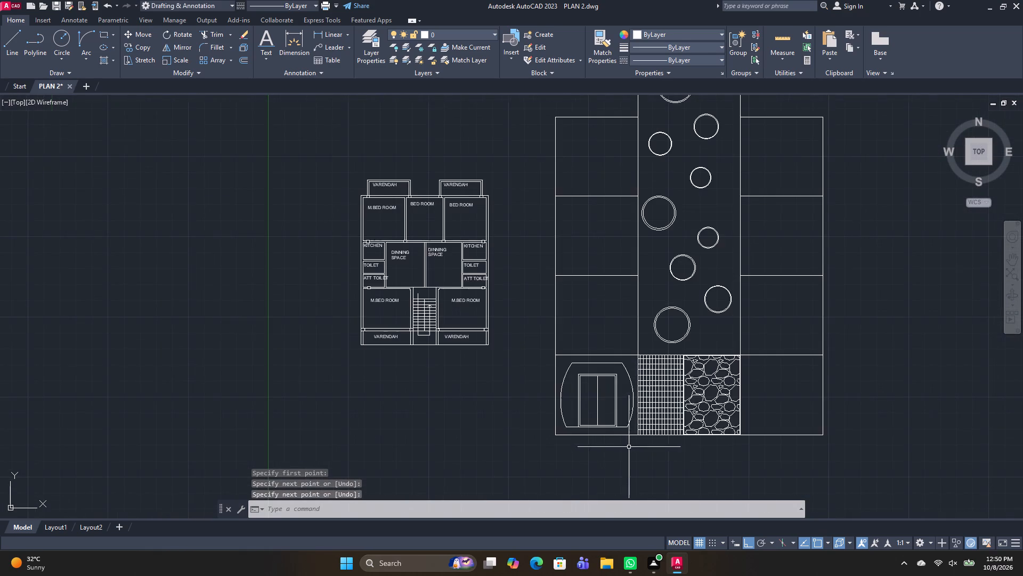
{"action": "middle_click_drag", "start_coordinate": [629, 453], "coordinate": [669, 442]}
{"action": "scroll", "coordinate": [649, 445], "scroll_direction": "up", "scroll_amount": 2}
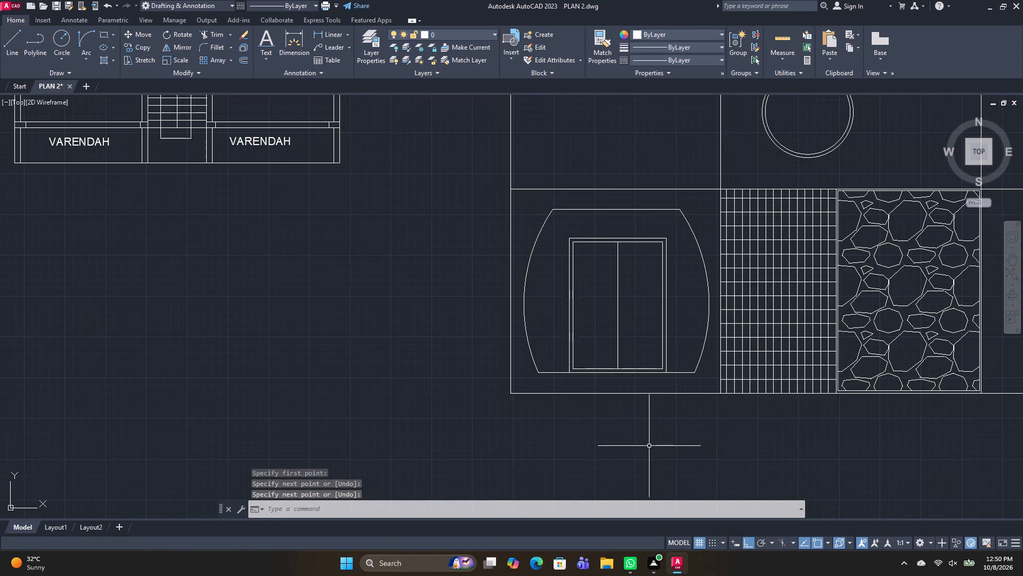
{"action": "key", "text": "Escape"}
{"action": "left_click", "coordinate": [701, 371]}
{"action": "left_click", "coordinate": [532, 214]}
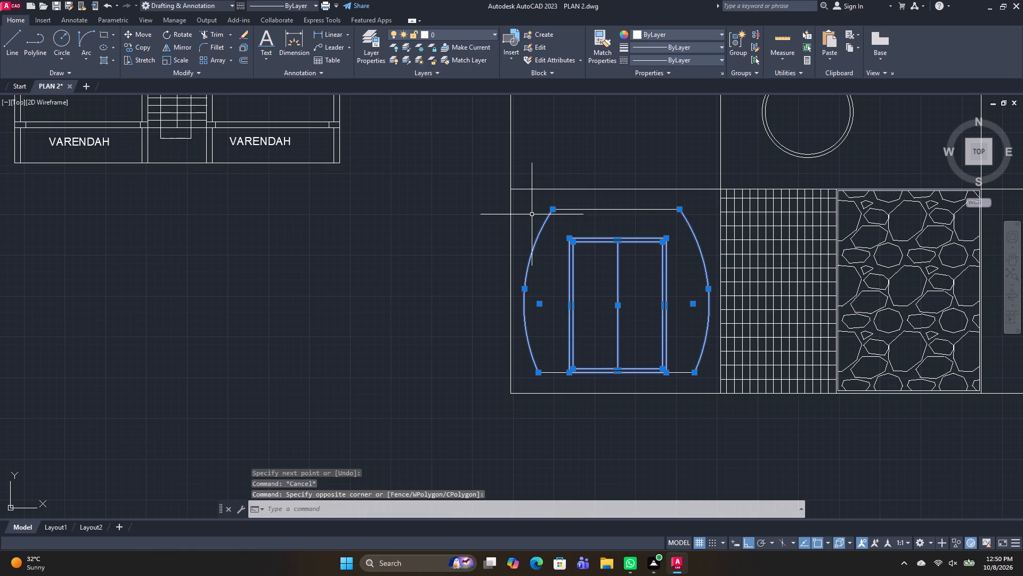
{"action": "key", "text": "Delete"}
{"action": "left_click", "coordinate": [594, 208]}
{"action": "key", "text": "Delete"}
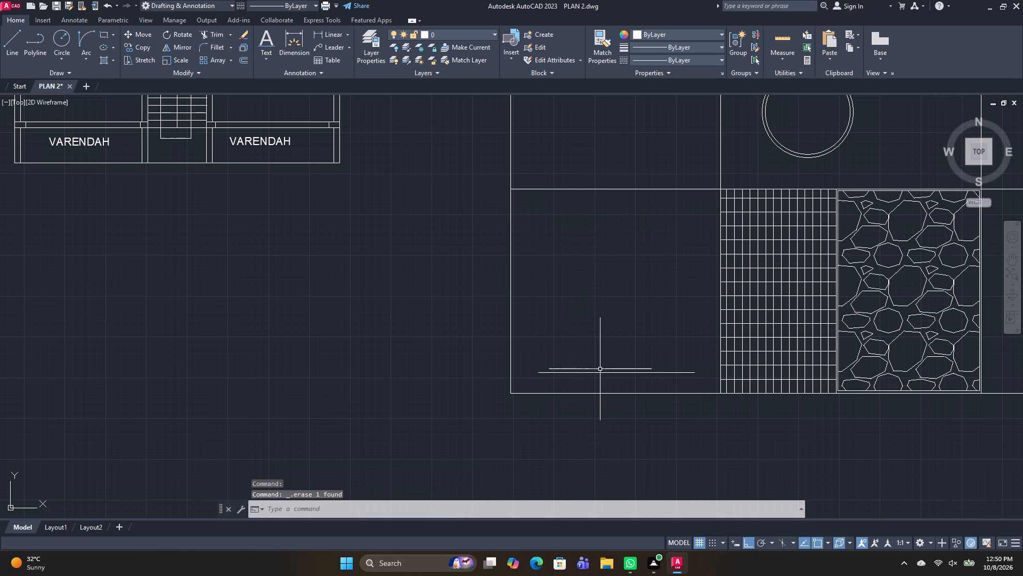
{"action": "left_click", "coordinate": [602, 375]}
{"action": "key", "text": "Delete"}
{"action": "left_click", "coordinate": [587, 356]}
{"action": "key", "text": "Delete"}
Draw a wide rectangle in the empty area to the right of the cell layout.
{"action": "scroll", "coordinate": [640, 447], "scroll_direction": "down", "scroll_amount": 2}
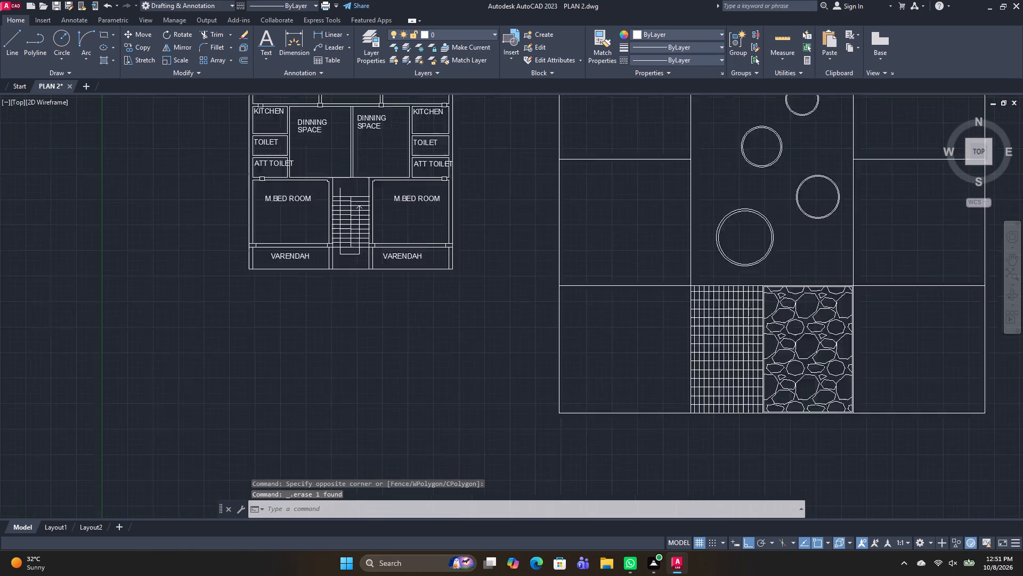
{"action": "middle_click_drag", "start_coordinate": [684, 453], "coordinate": [340, 351]}
{"action": "type", "text": "REC"}
{"action": "key", "text": "space"}
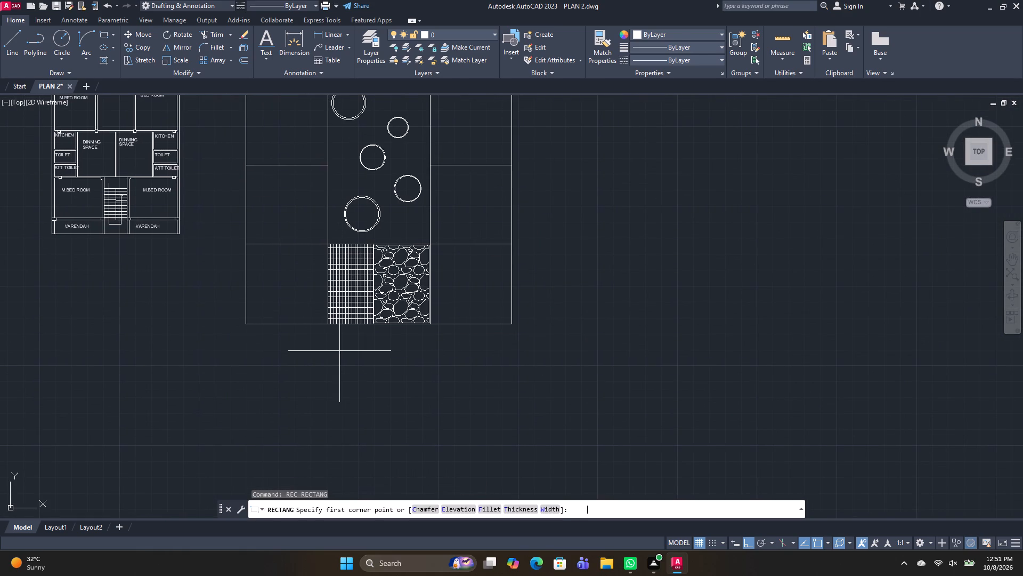
{"action": "left_click_drag", "start_coordinate": [612, 249], "coordinate": [612, 255]}
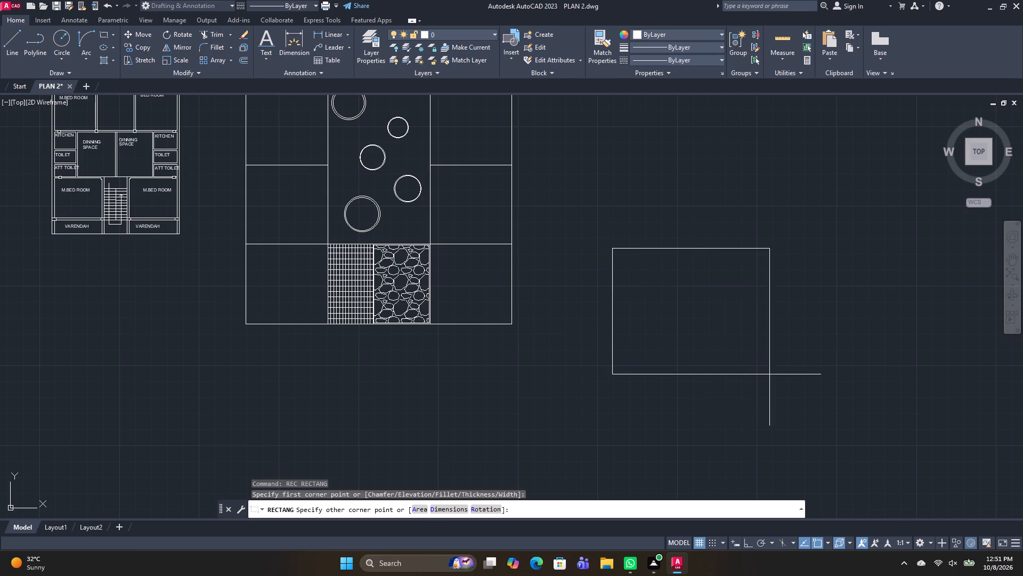
{"action": "left_click", "coordinate": [773, 377]}
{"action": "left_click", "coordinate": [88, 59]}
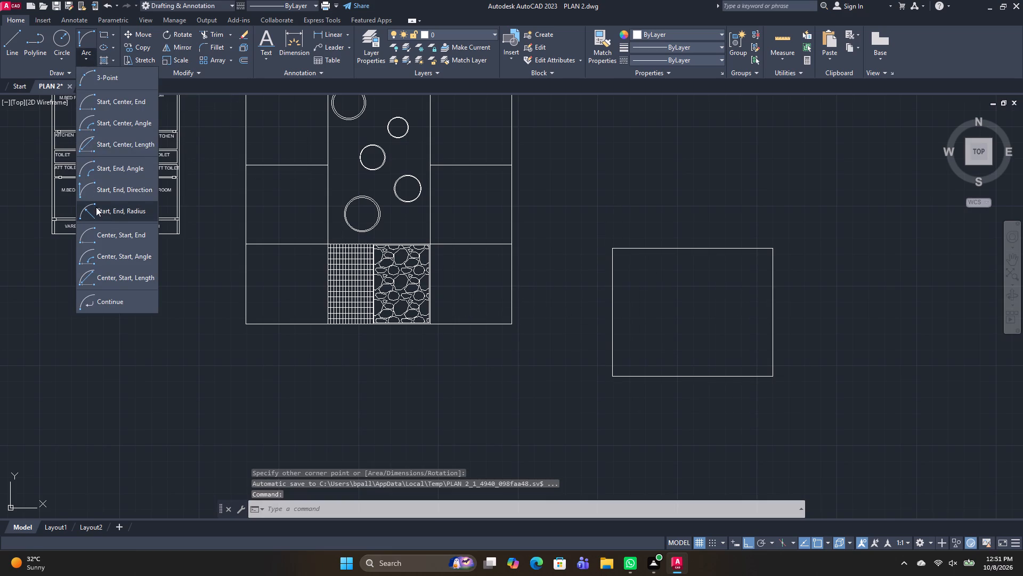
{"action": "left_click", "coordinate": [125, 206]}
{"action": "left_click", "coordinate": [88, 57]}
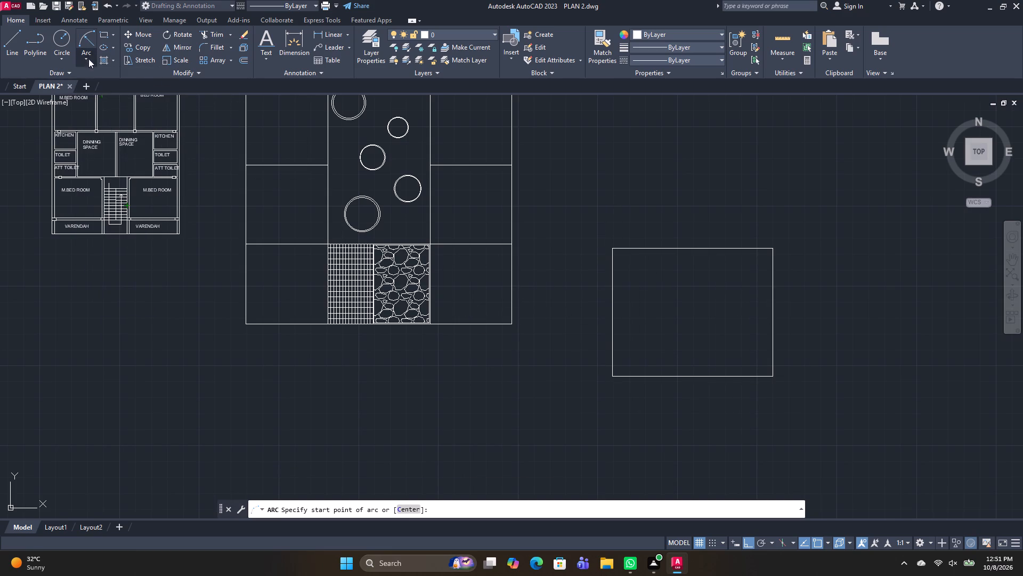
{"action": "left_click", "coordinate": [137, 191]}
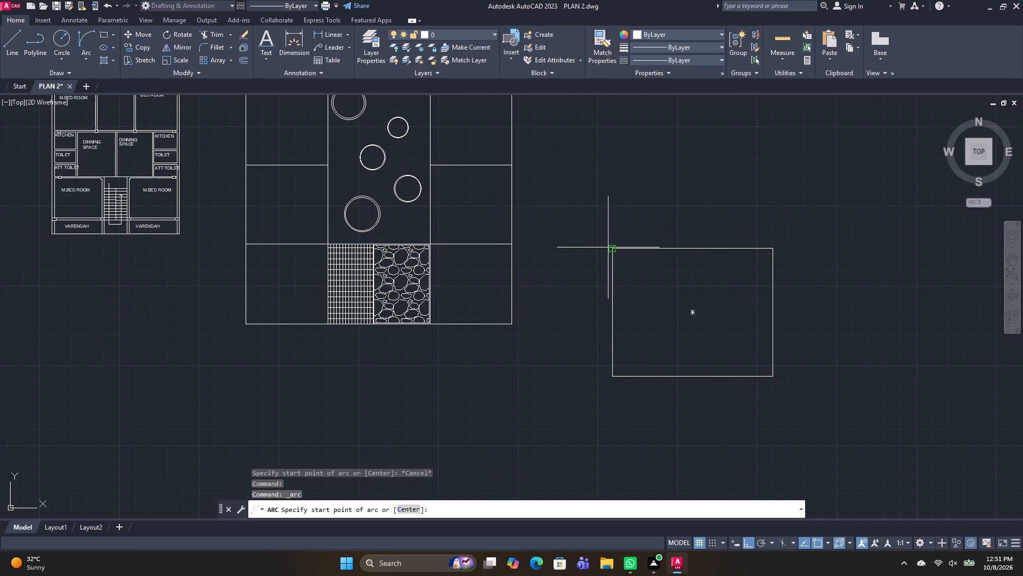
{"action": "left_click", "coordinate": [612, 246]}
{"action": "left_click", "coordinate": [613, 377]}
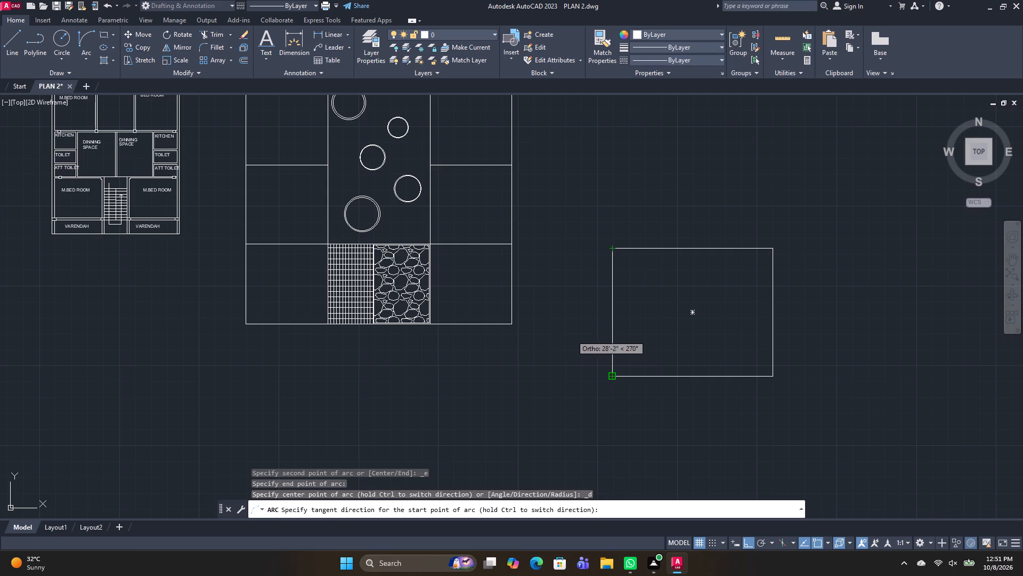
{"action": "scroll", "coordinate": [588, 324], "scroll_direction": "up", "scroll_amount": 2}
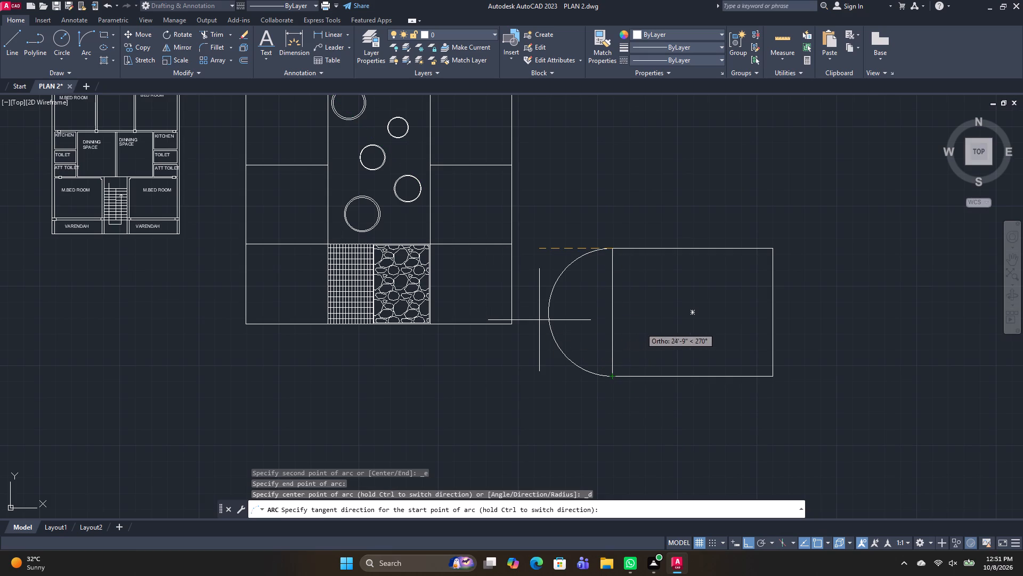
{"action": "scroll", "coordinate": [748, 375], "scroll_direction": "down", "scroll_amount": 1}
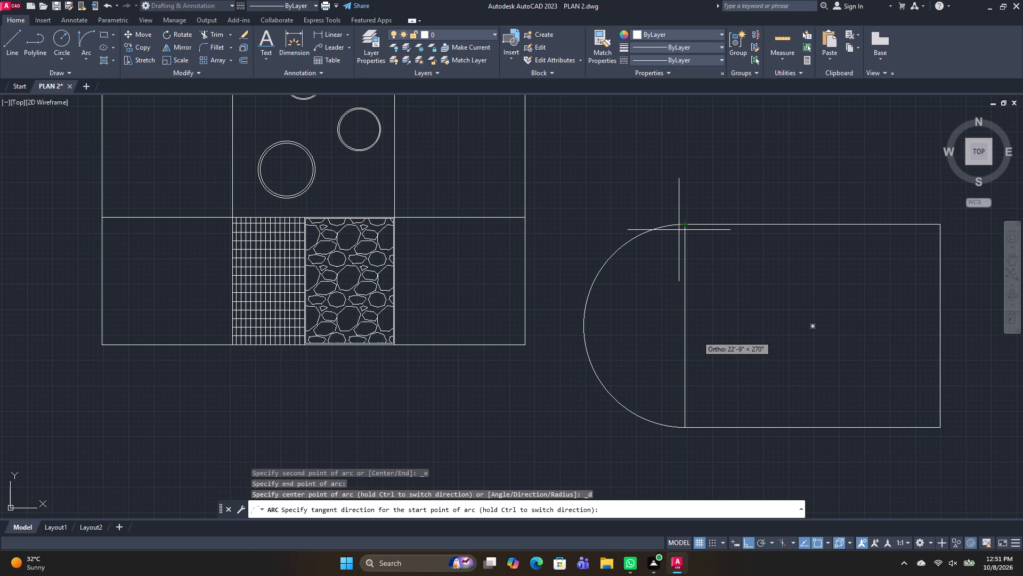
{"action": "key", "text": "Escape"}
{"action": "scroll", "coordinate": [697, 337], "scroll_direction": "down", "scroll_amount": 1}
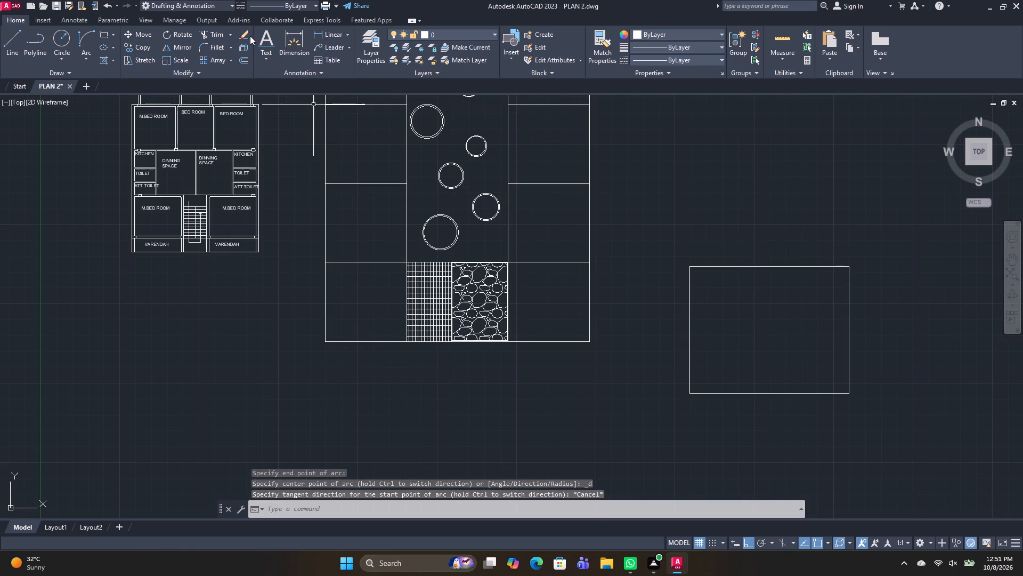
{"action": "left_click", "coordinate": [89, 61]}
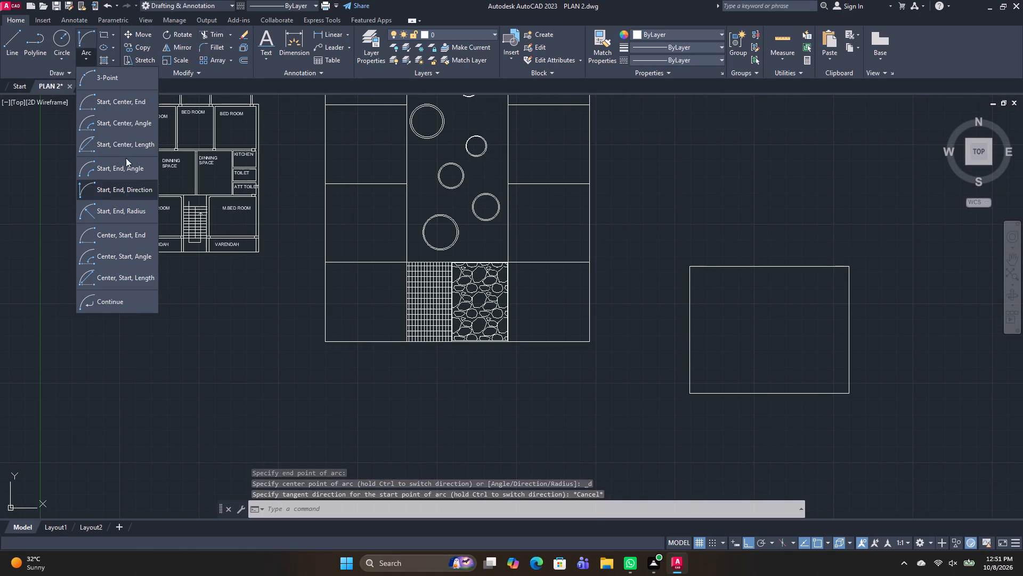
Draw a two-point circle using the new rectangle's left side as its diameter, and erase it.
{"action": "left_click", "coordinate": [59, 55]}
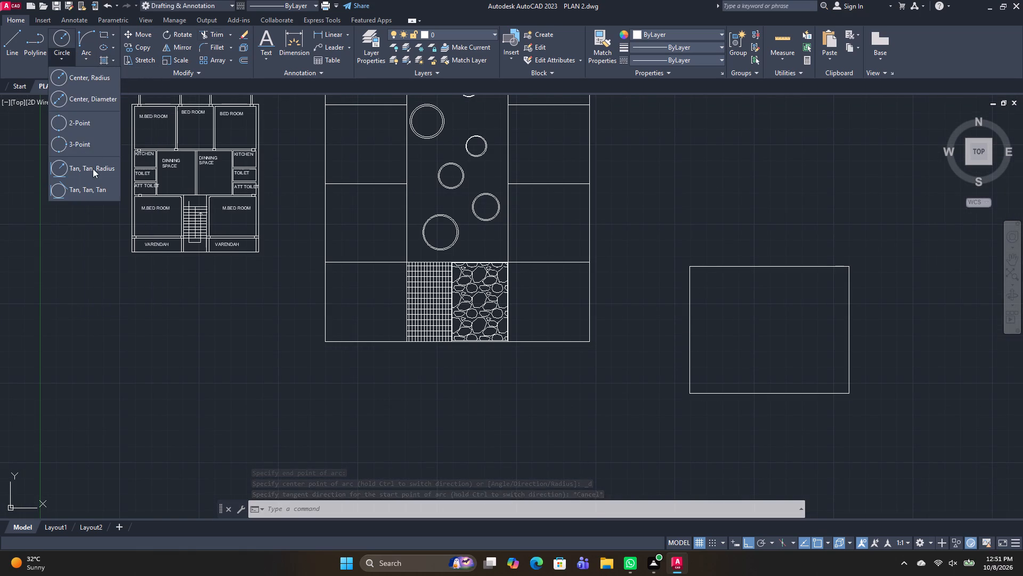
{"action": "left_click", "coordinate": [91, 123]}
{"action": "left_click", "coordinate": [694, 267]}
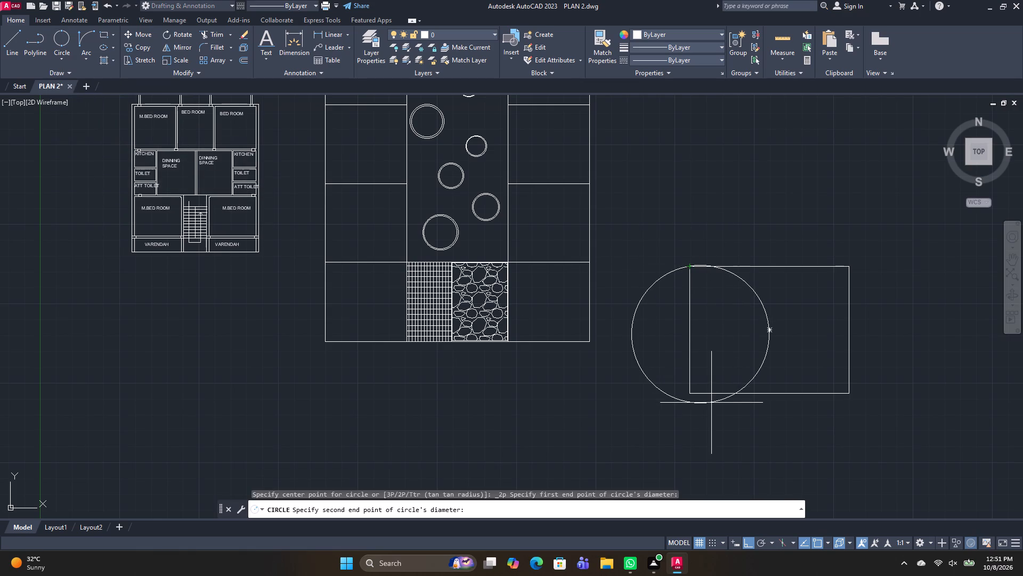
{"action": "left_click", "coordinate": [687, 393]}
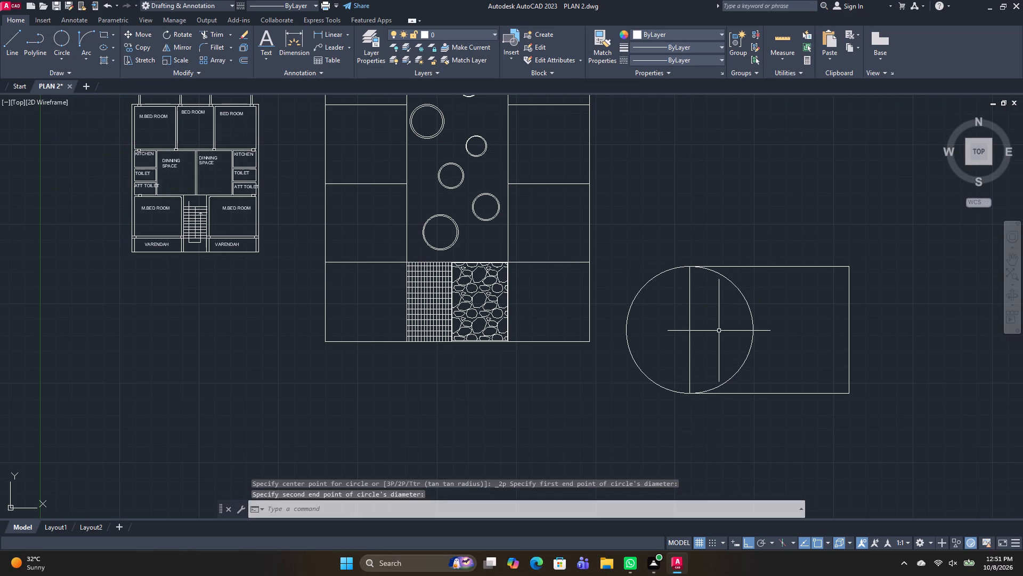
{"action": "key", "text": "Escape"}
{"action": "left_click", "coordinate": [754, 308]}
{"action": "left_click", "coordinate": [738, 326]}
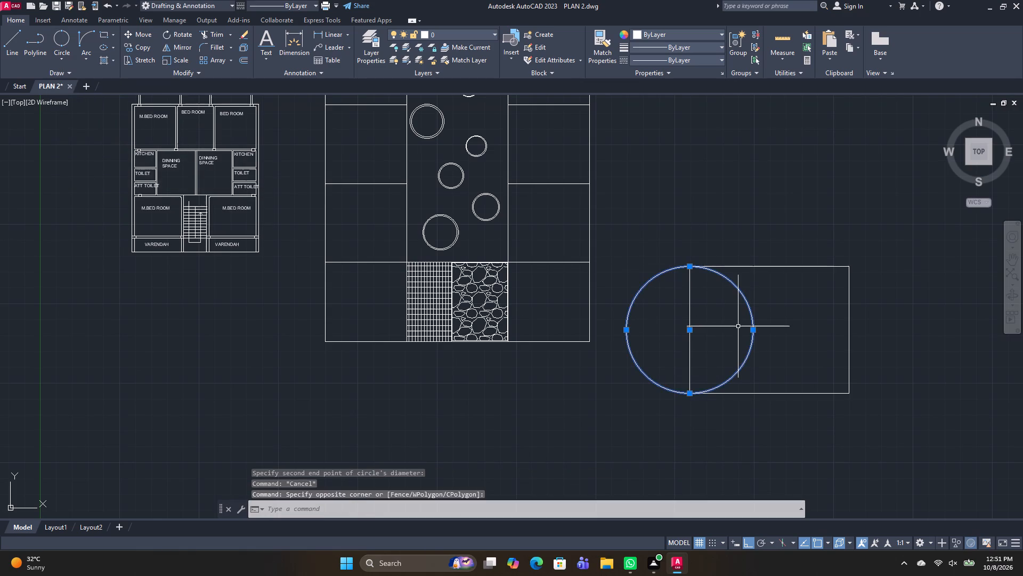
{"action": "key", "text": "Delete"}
Draw a two-point circle between the rectangle's top and bottom edges, a little inward from its left side.
{"action": "left_click", "coordinate": [63, 60]}
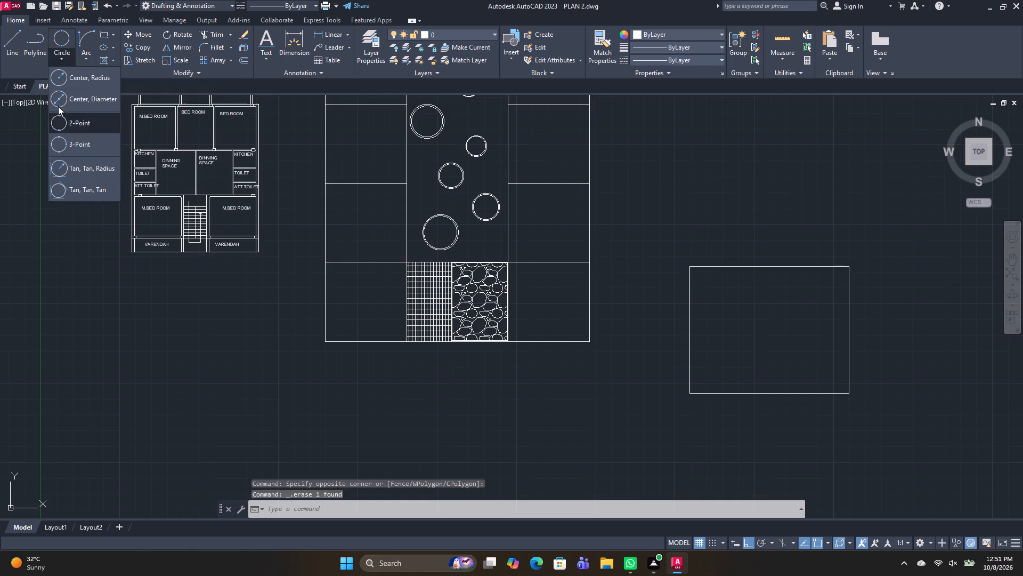
{"action": "left_click", "coordinate": [86, 127]}
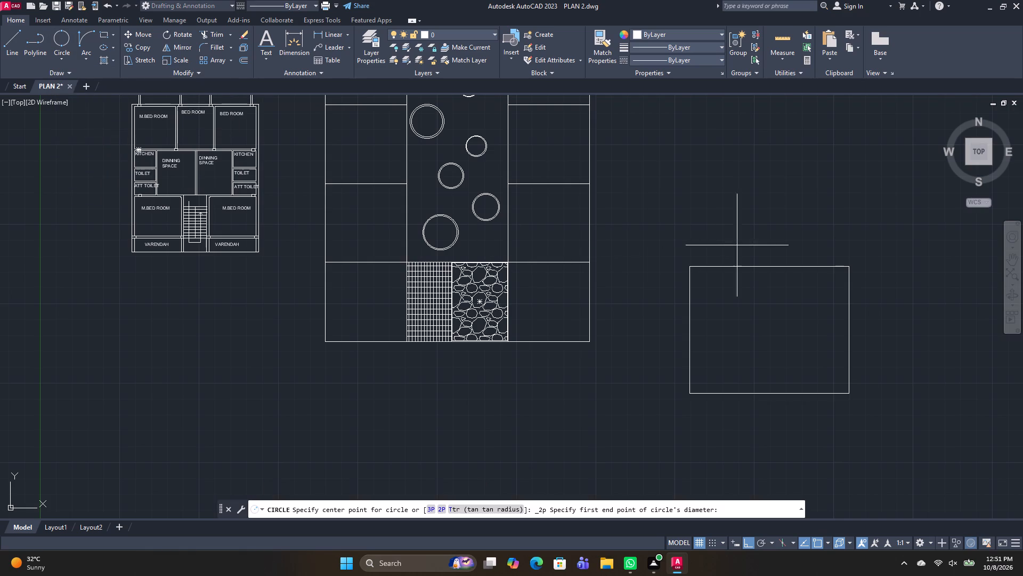
{"action": "left_click", "coordinate": [719, 268]}
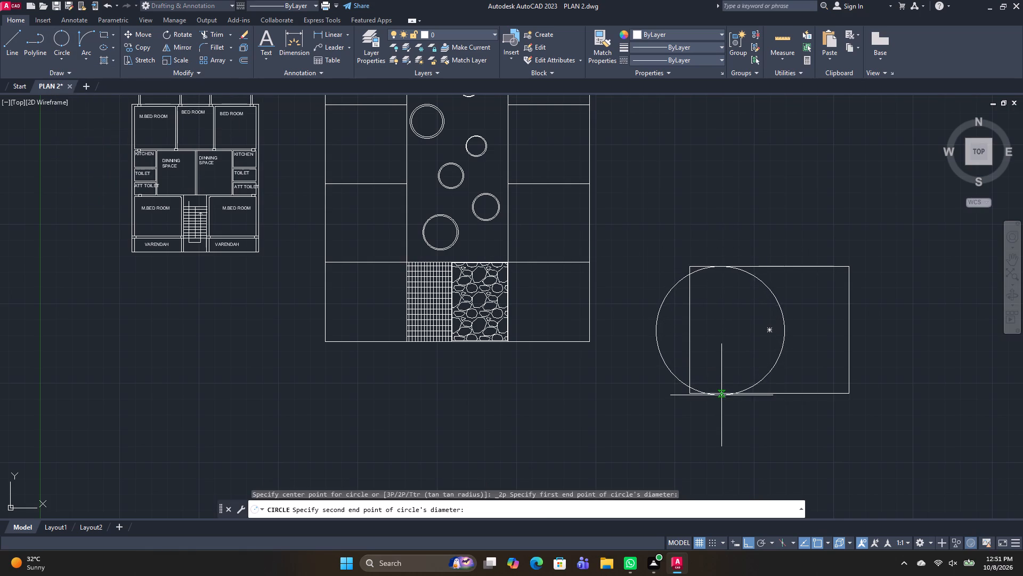
{"action": "left_click", "coordinate": [722, 393]}
{"action": "key", "text": "space"}
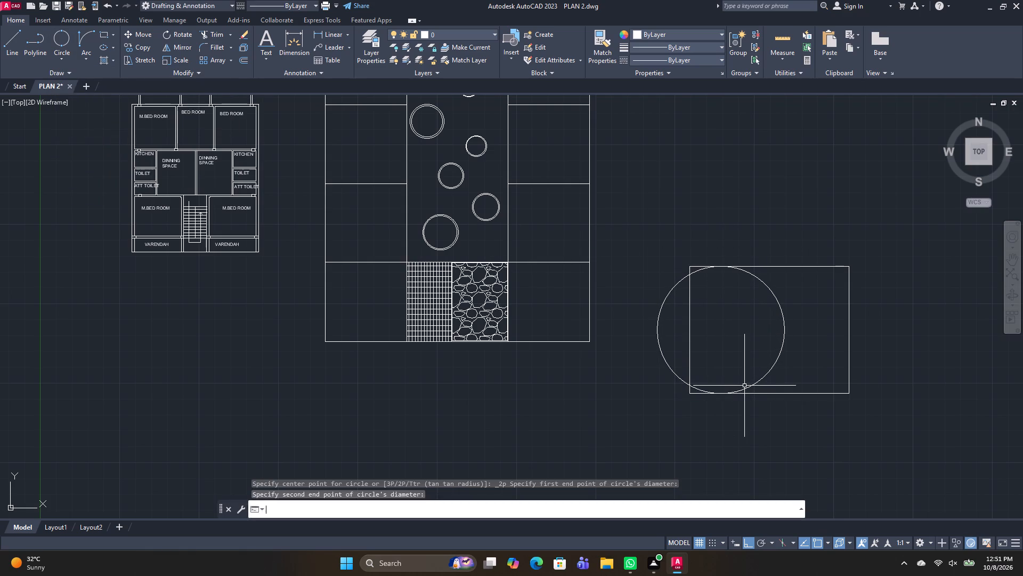
{"action": "key", "text": "Escape"}
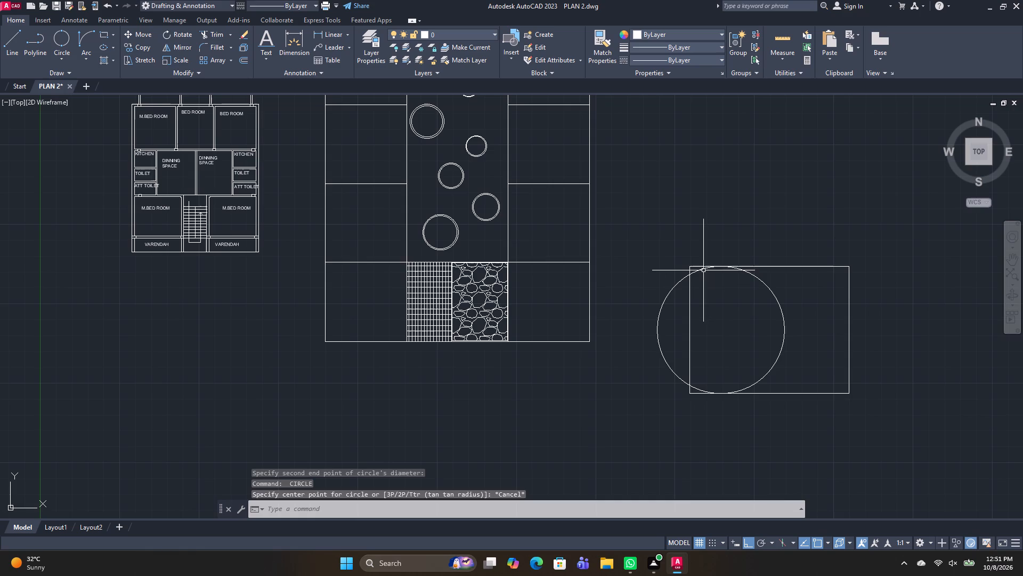
Enlarge the circle by stretching its top quadrant grip to the rectangle's top-left corner.
{"action": "left_click", "coordinate": [700, 270]}
{"action": "left_click", "coordinate": [722, 268]}
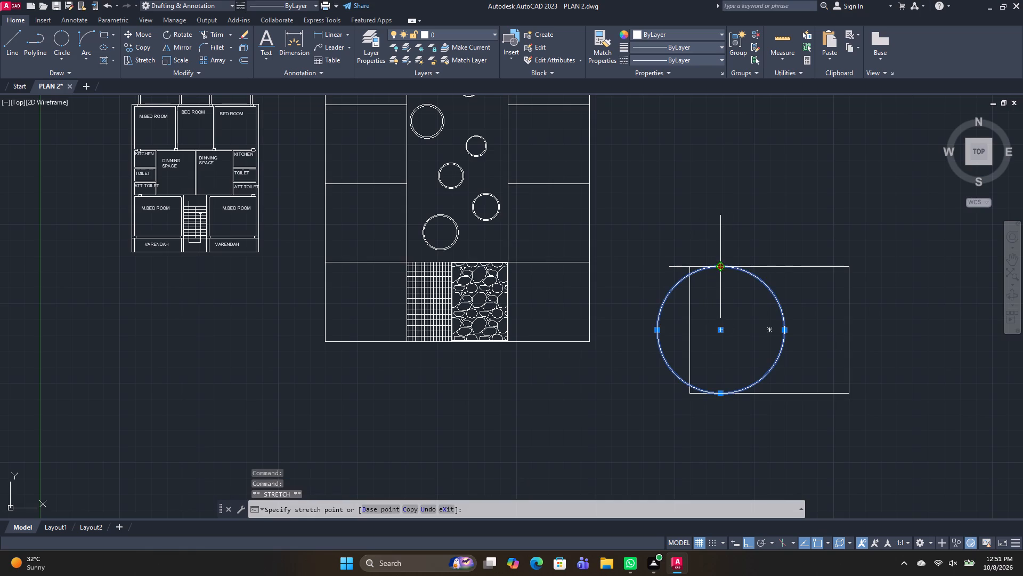
{"action": "left_click", "coordinate": [692, 267]}
{"action": "key", "text": "space"}
{"action": "type", "text": "TR"}
{"action": "key", "text": "space"}
{"action": "key", "text": "Escape"}
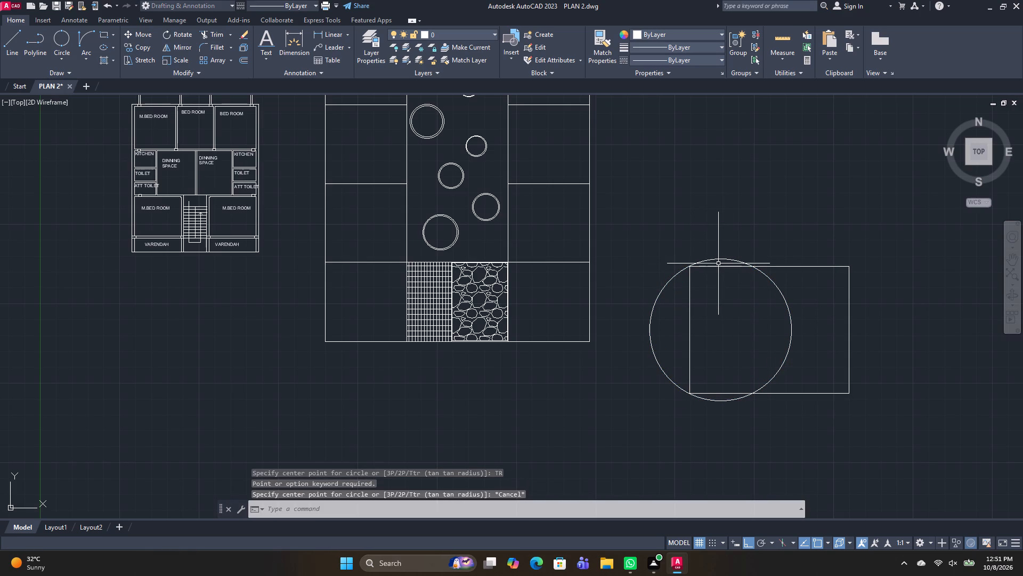
Trim the circle to the arc outside the rectangle's left side, and trim away that straight side.
{"action": "type", "text": "TR"}
{"action": "key", "text": "space"}
{"action": "left_click_drag", "start_coordinate": [719, 262], "coordinate": [718, 230]}
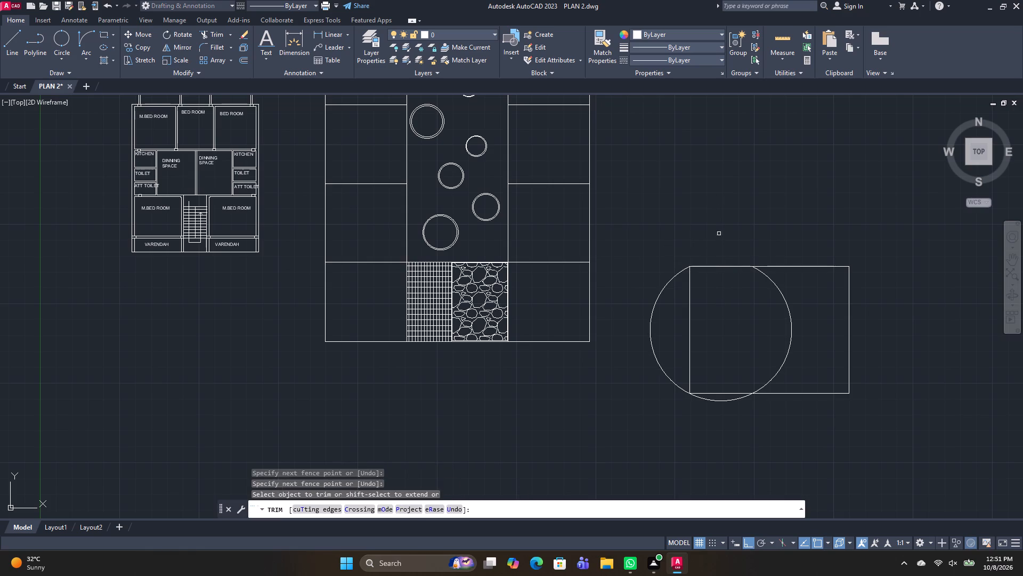
{"action": "left_click_drag", "start_coordinate": [757, 307], "coordinate": [818, 319]}
{"action": "left_click", "coordinate": [728, 401]}
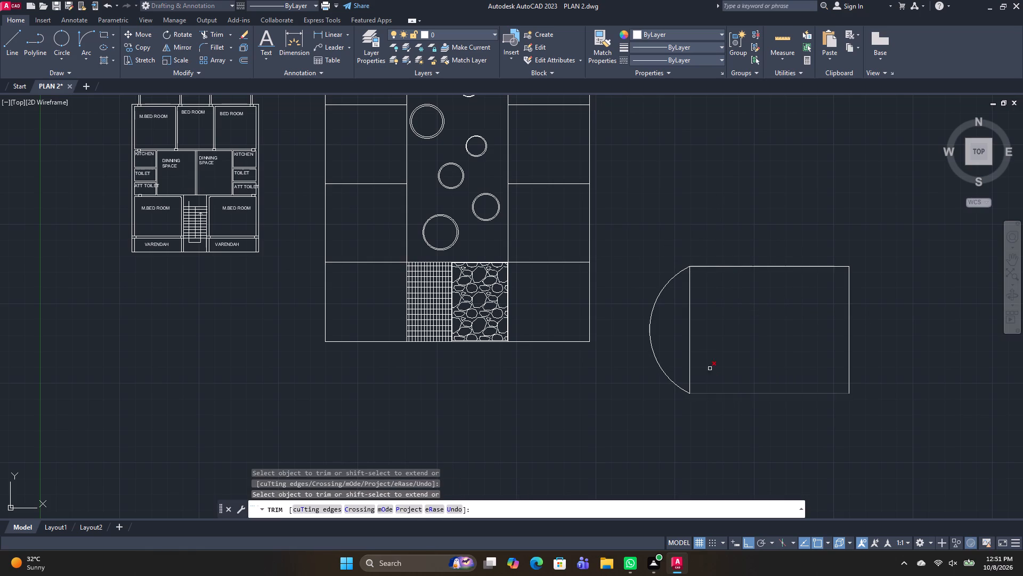
{"action": "left_click", "coordinate": [688, 343]}
{"action": "key", "text": "space"}
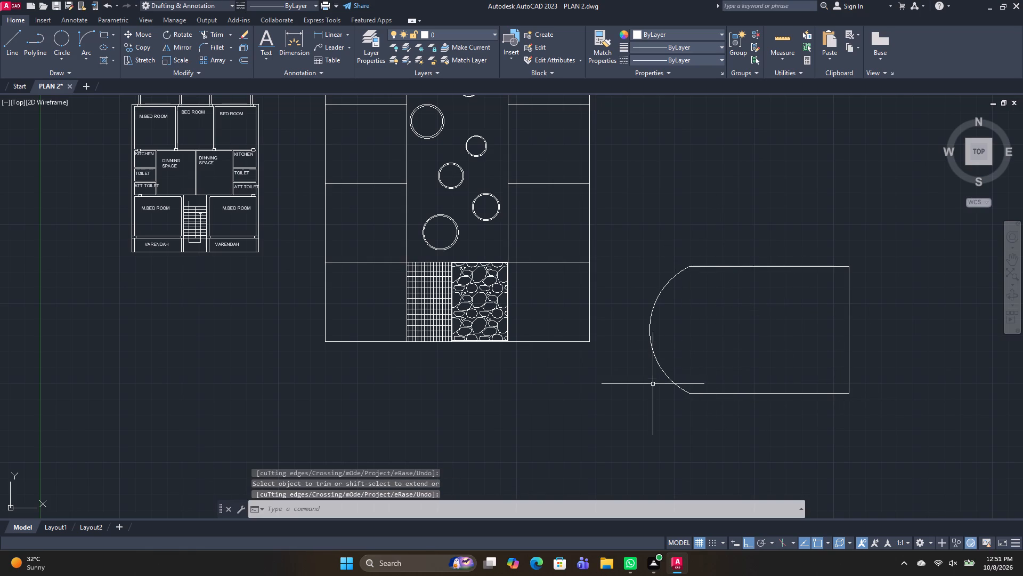
Flatten the left arc by stretching its midpoint slightly inward toward the rectangle.
{"action": "left_click", "coordinate": [676, 379]}
{"action": "left_click", "coordinate": [649, 380]}
{"action": "left_click", "coordinate": [648, 331]}
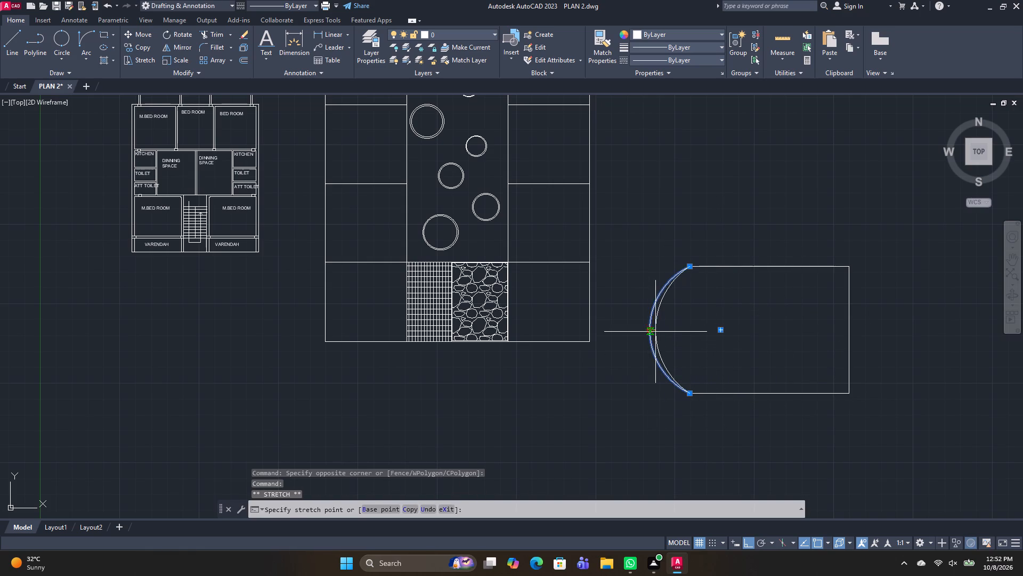
{"action": "left_click", "coordinate": [662, 332]}
{"action": "key", "text": "Escape"}
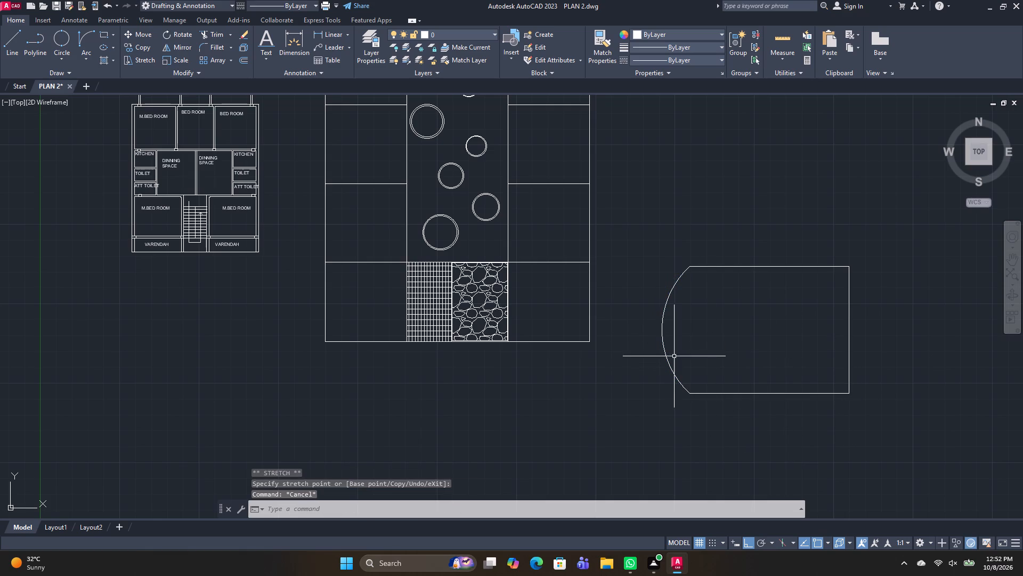
Mirror the left arc about the rectangle's vertical centreline, keeping the original arc.
{"action": "left_click", "coordinate": [676, 356]}
{"action": "left_click", "coordinate": [645, 308]}
{"action": "type", "text": "MI"}
{"action": "key", "text": "space"}
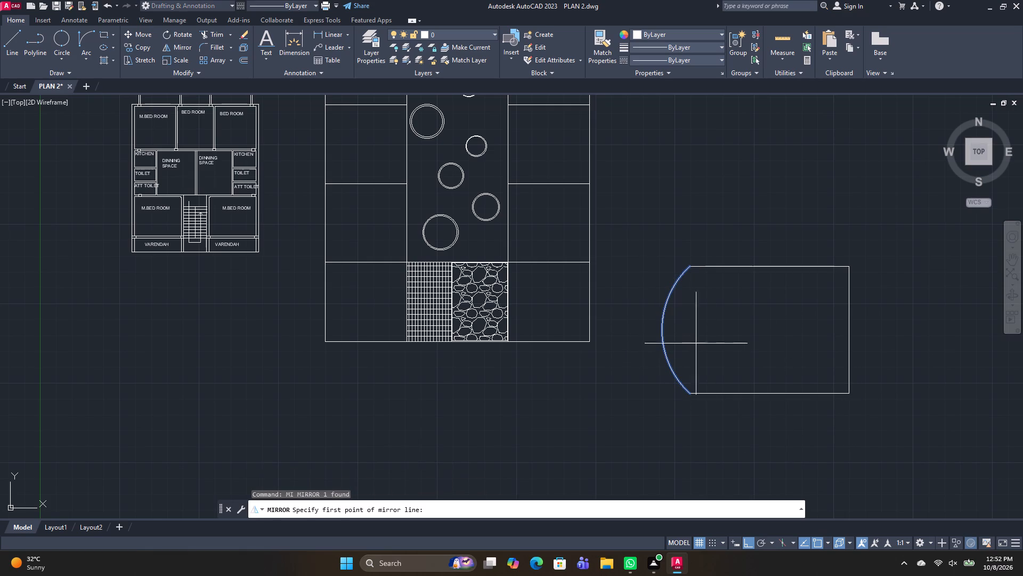
{"action": "left_click", "coordinate": [768, 394]}
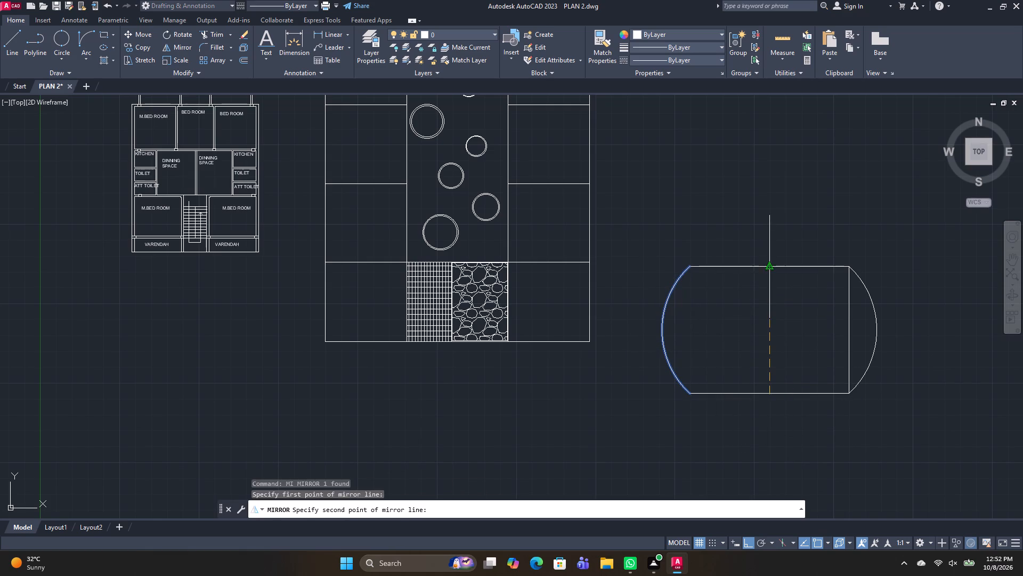
{"action": "left_click", "coordinate": [770, 268]}
{"action": "key", "text": "space"}
Trim away the rectangle's straight right side inside the mirrored arc.
{"action": "type", "text": "TR"}
{"action": "key", "text": "space"}
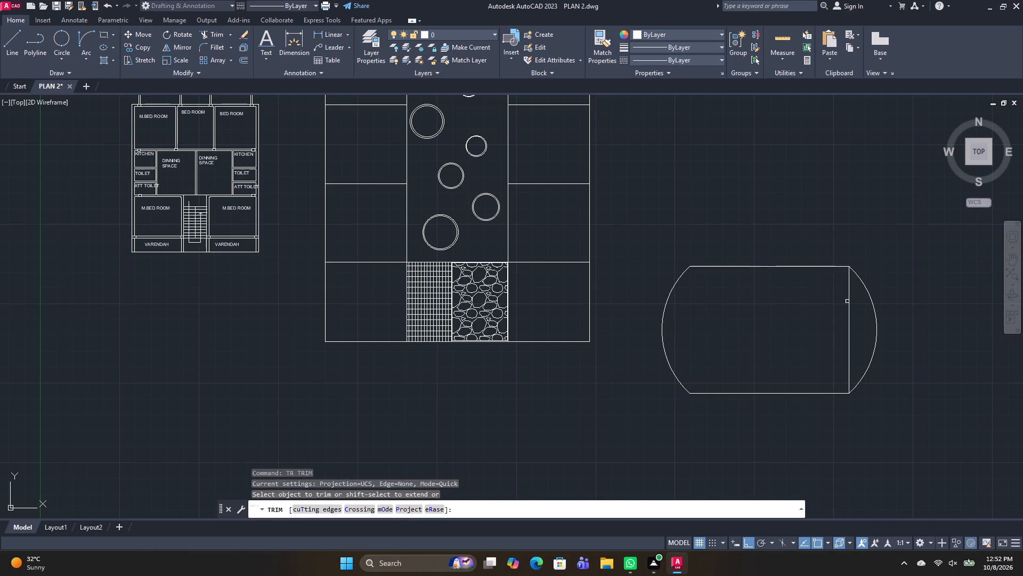
{"action": "left_click_drag", "start_coordinate": [854, 312], "coordinate": [829, 316]}
{"action": "key", "text": "space"}
Draw an inner rectangle rising from the arc-sided figure's bottom edge, stopping just below its top edge.
{"action": "type", "text": "REC"}
{"action": "key", "text": "space"}
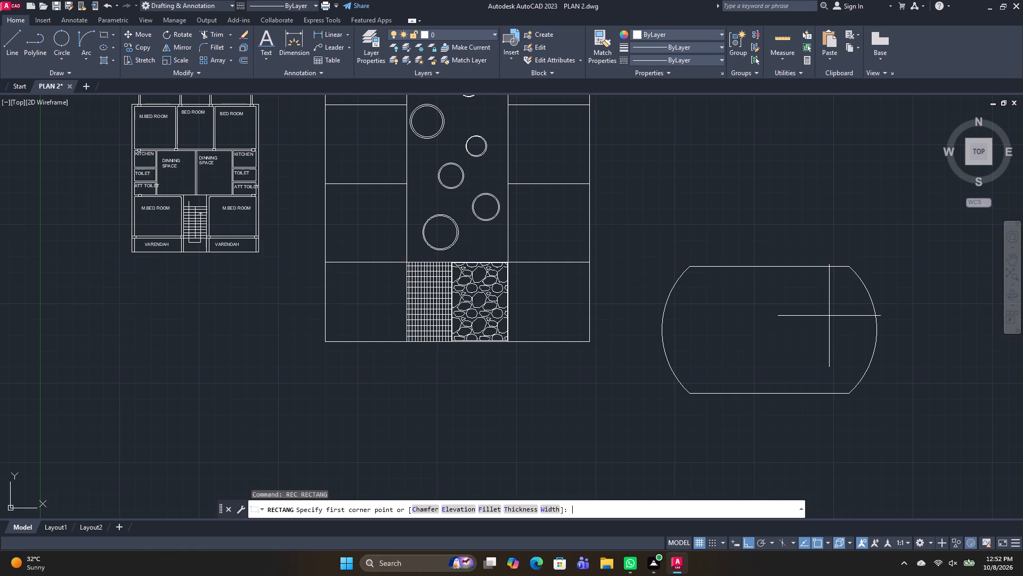
{"action": "left_click", "coordinate": [721, 392]}
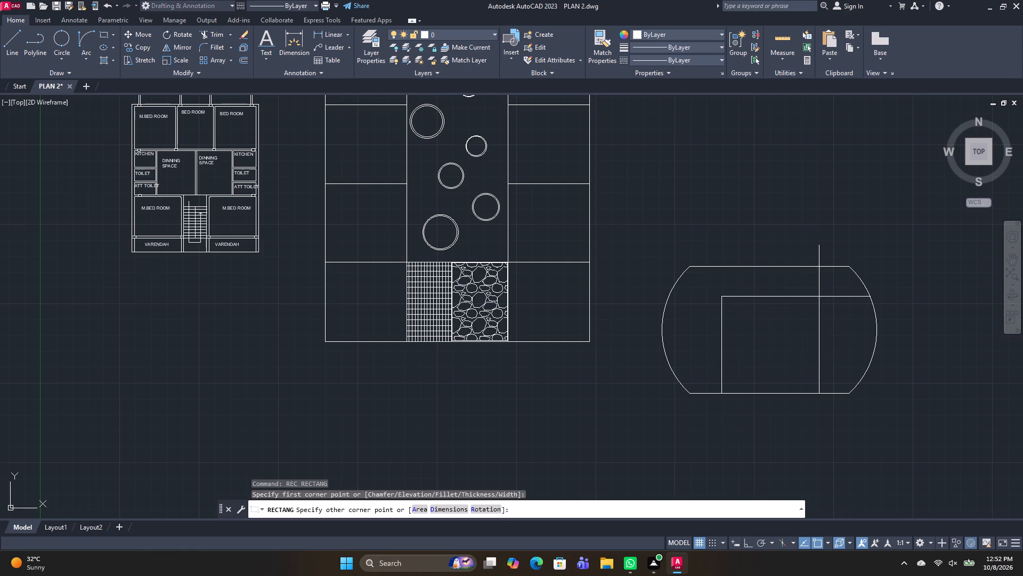
{"action": "left_click", "coordinate": [813, 289]}
{"action": "key", "text": "Escape"}
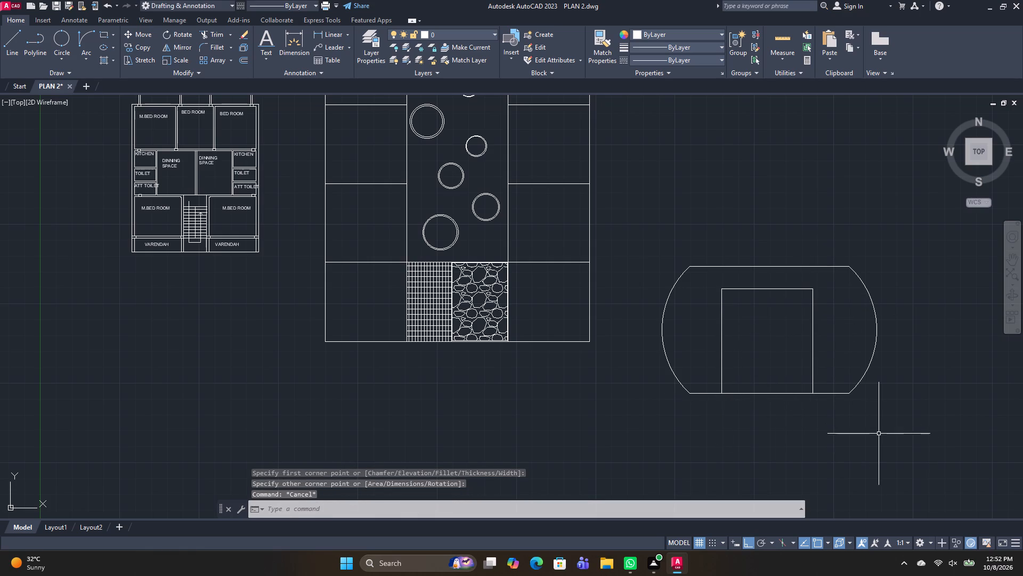
Scale the whole arc-sided figure and its inner rectangle down to less than half size.
{"action": "left_click_drag", "start_coordinate": [886, 441], "coordinate": [878, 418]}
{"action": "left_click", "coordinate": [644, 220]}
{"action": "type", "text": "SC"}
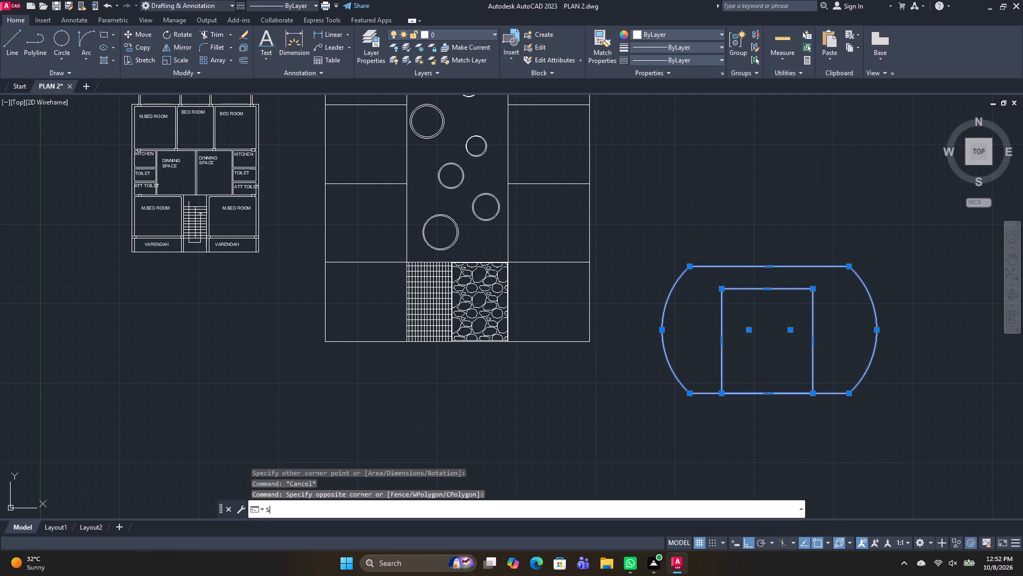
{"action": "key", "text": "space"}
{"action": "left_click", "coordinate": [743, 302]}
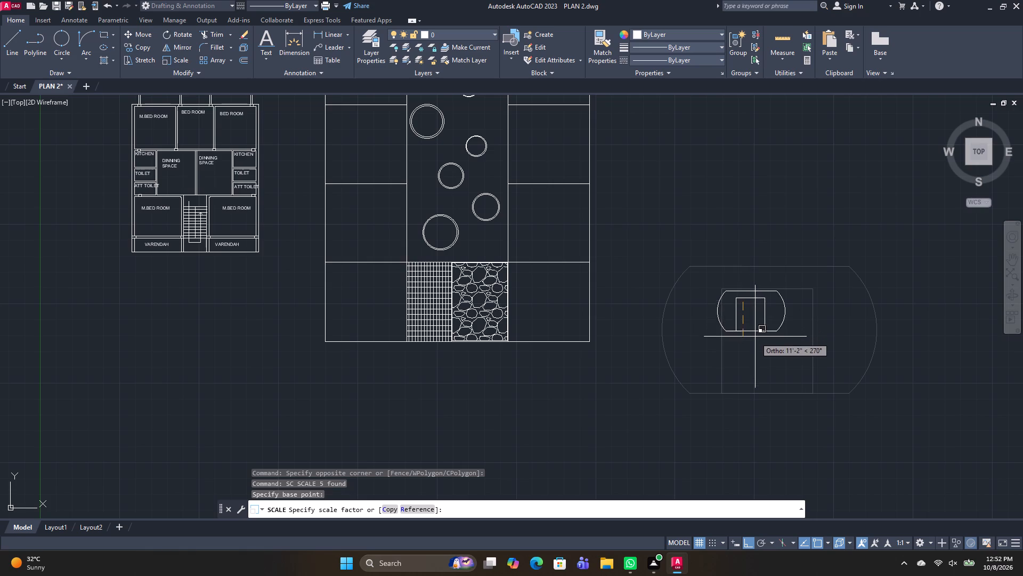
{"action": "left_click", "coordinate": [755, 349]}
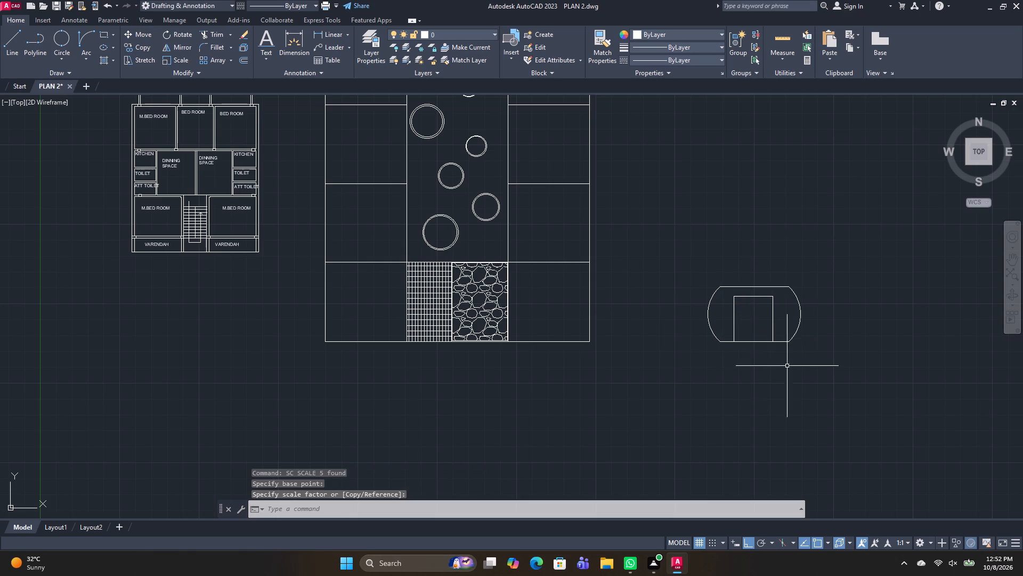
Offset the arc-sided figure's inner rectangle slightly inward with the Through option to form a thin double frame.
{"action": "scroll", "coordinate": [765, 334], "scroll_direction": "up", "scroll_amount": 1}
{"action": "type", "text": "O T"}
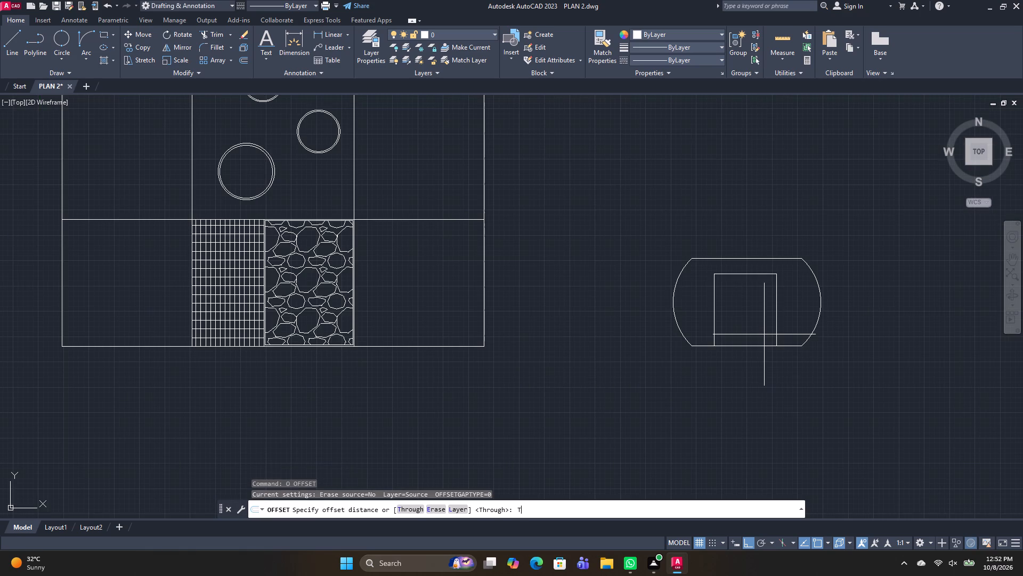
{"action": "key", "text": "space"}
{"action": "left_click", "coordinate": [745, 274]}
{"action": "scroll", "coordinate": [745, 274], "scroll_direction": "up", "scroll_amount": 2}
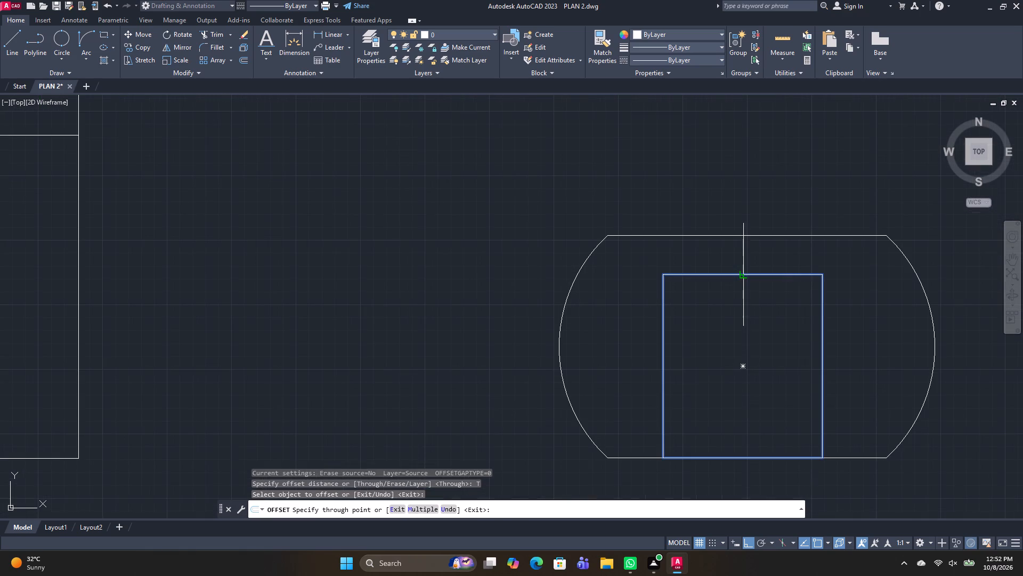
{"action": "left_click", "coordinate": [745, 281]}
{"action": "key", "text": "l"}
{"action": "key", "text": "Escape"}
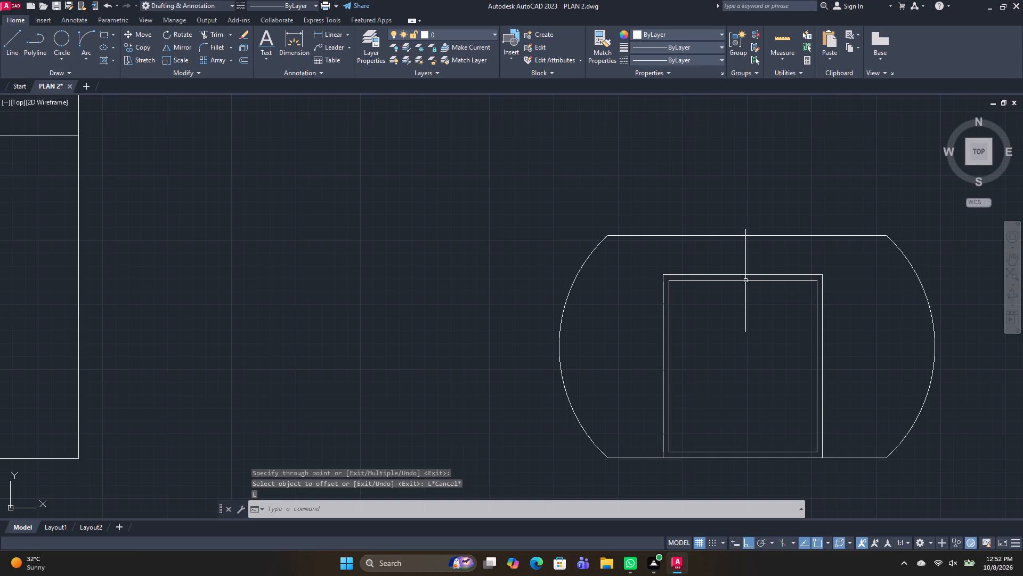
Draw a vertical centre line in the innermost rectangle from the midpoint of its top edge to its bottom edge.
{"action": "type", "text": "L"}
{"action": "key", "text": "space"}
{"action": "scroll", "coordinate": [745, 281], "scroll_direction": "up", "scroll_amount": 1}
{"action": "left_click", "coordinate": [739, 281]}
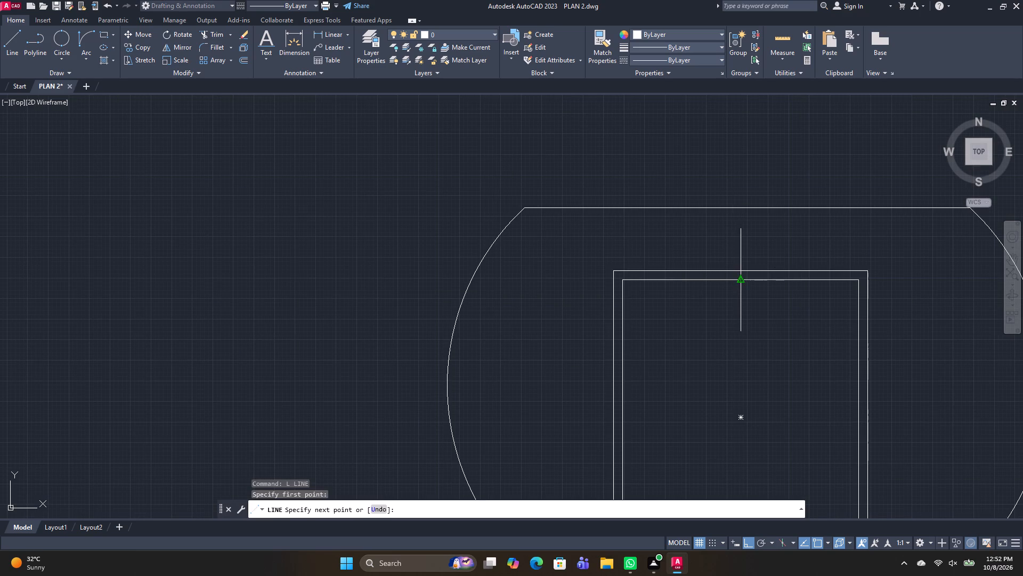
{"action": "middle_click_drag", "start_coordinate": [724, 413], "coordinate": [725, 214]}
{"action": "left_click", "coordinate": [743, 357]}
{"action": "key", "text": "space"}
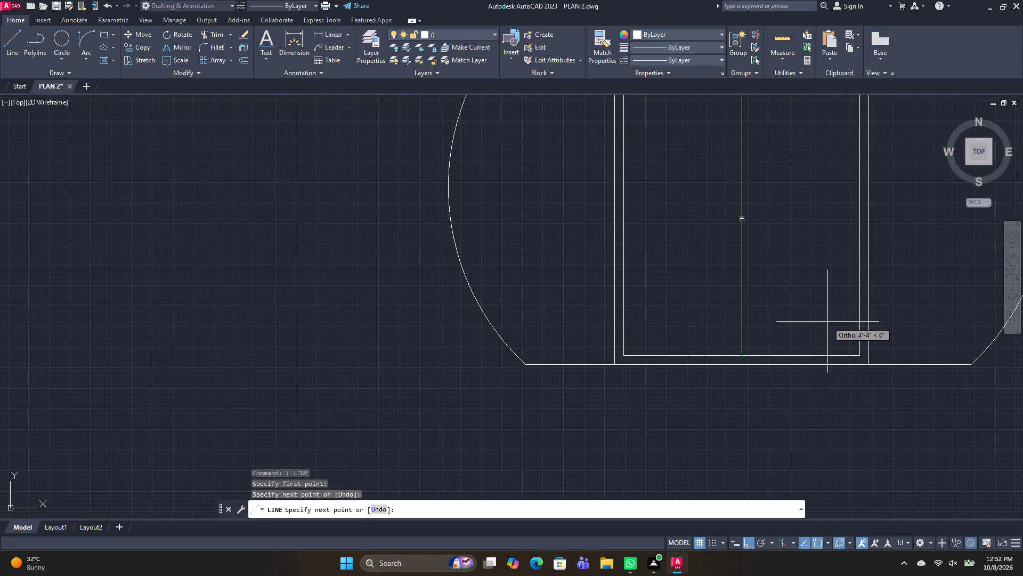
Draw three small circles in a loose column between the left arc and the double frame, the middle one about 1'-0" in radius.
{"action": "middle_click_drag", "start_coordinate": [771, 314], "coordinate": [767, 342]}
{"action": "scroll", "coordinate": [767, 342], "scroll_direction": "down", "scroll_amount": 1}
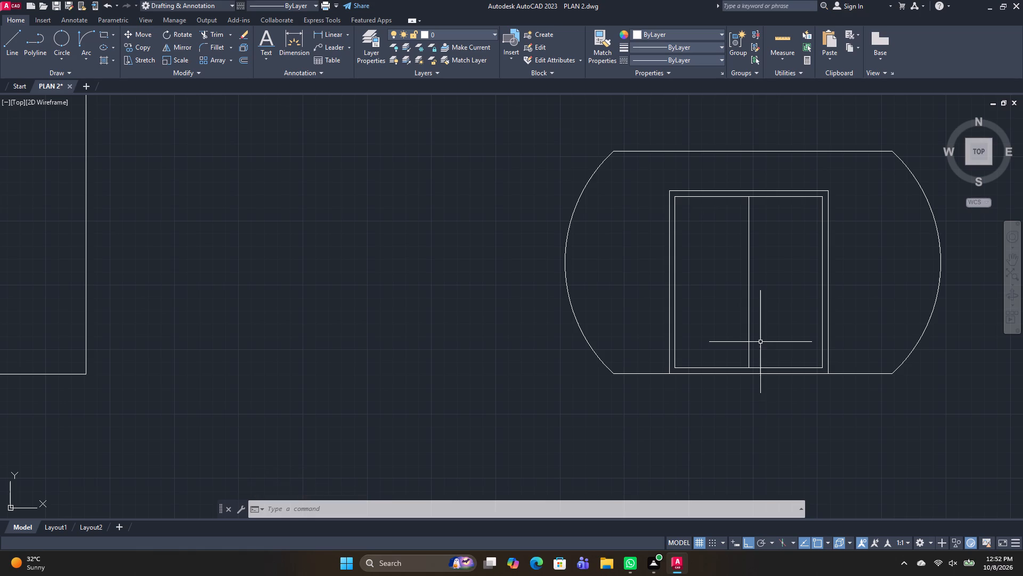
{"action": "middle_click_drag", "start_coordinate": [740, 333], "coordinate": [686, 325]}
{"action": "scroll", "coordinate": [673, 372], "scroll_direction": "down", "scroll_amount": 1}
{"action": "middle_click_drag", "start_coordinate": [694, 377], "coordinate": [753, 356]}
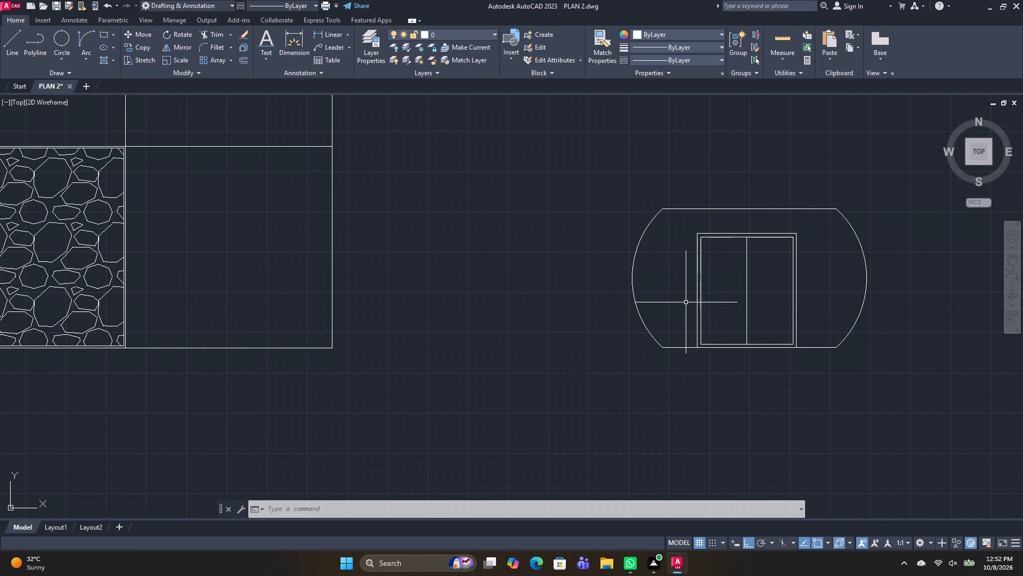
{"action": "type", "text": "C"}
{"action": "key", "text": "space"}
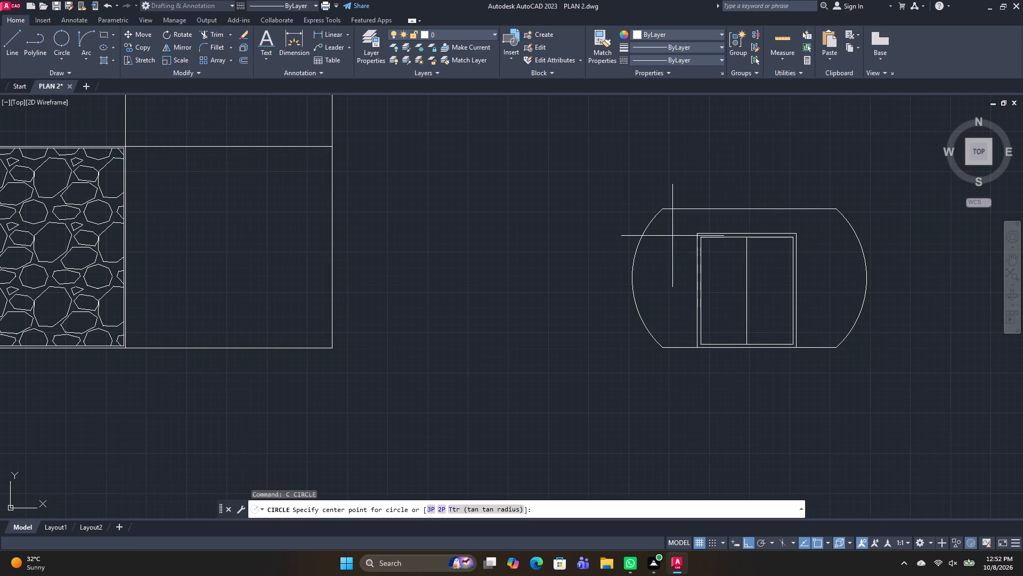
{"action": "left_click", "coordinate": [669, 234]}
{"action": "scroll", "coordinate": [667, 234], "scroll_direction": "up", "scroll_amount": 2}
{"action": "left_click", "coordinate": [667, 247]}
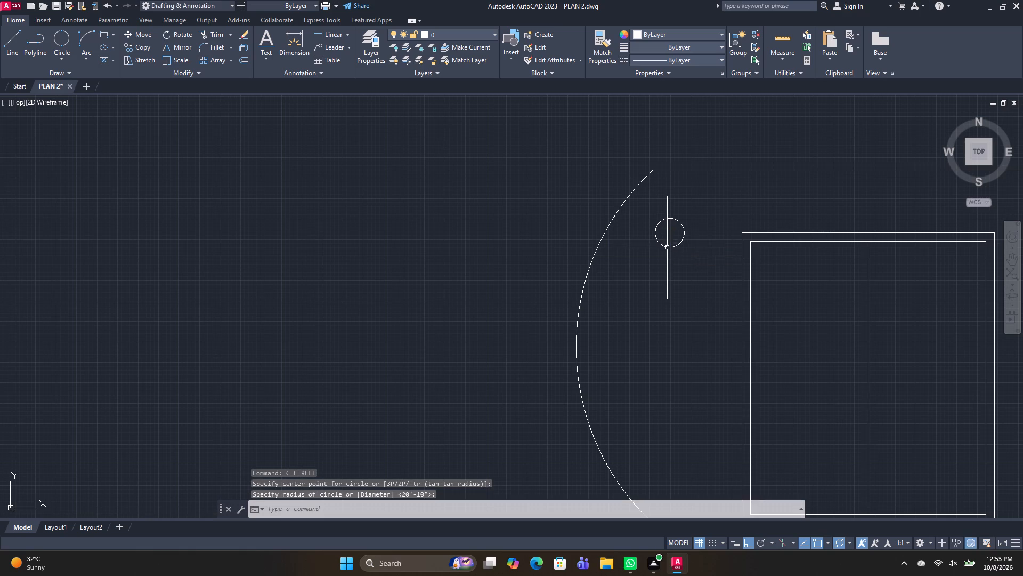
{"action": "middle_click_drag", "start_coordinate": [680, 287], "coordinate": [672, 232]}
{"action": "key", "text": "space"}
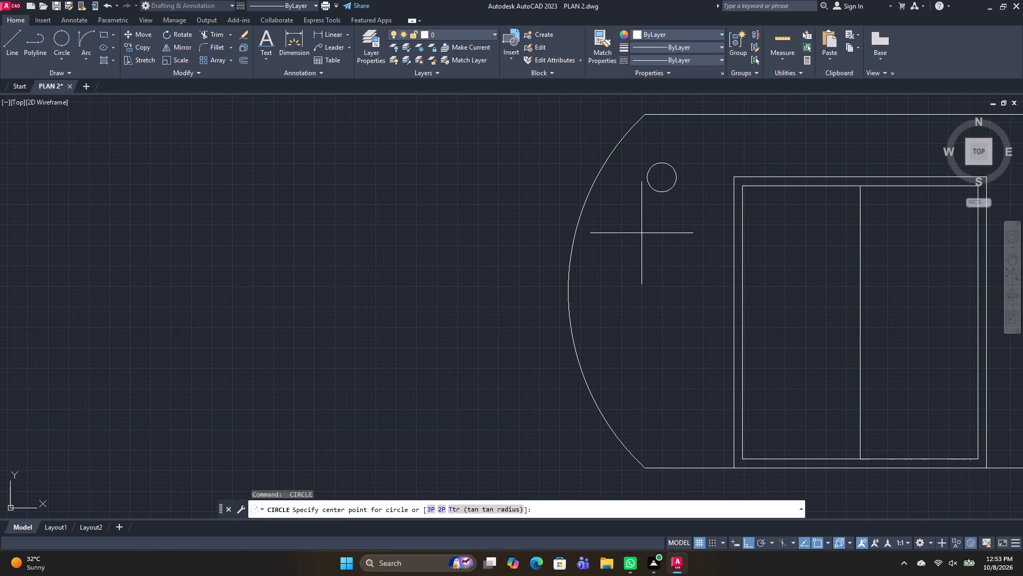
{"action": "left_click", "coordinate": [635, 234]}
{"action": "left_click", "coordinate": [634, 253]}
{"action": "key", "text": "space"}
{"action": "left_click", "coordinate": [645, 298]}
{"action": "left_click", "coordinate": [649, 313]}
{"action": "middle_click_drag", "start_coordinate": [663, 358], "coordinate": [661, 302]}
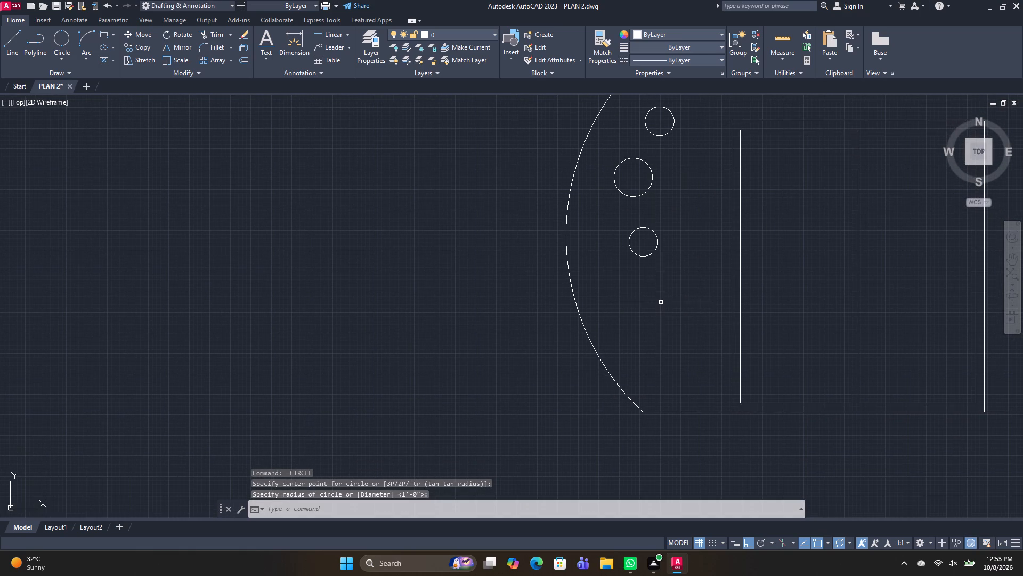
{"action": "key", "text": "grave"}
{"action": "key", "text": "Escape"}
{"action": "key", "text": "Escape"}
Draw two small horizontal rectangles, one below the other, under the three circles inside the left arc.
{"action": "type", "text": "REC"}
{"action": "key", "text": "space"}
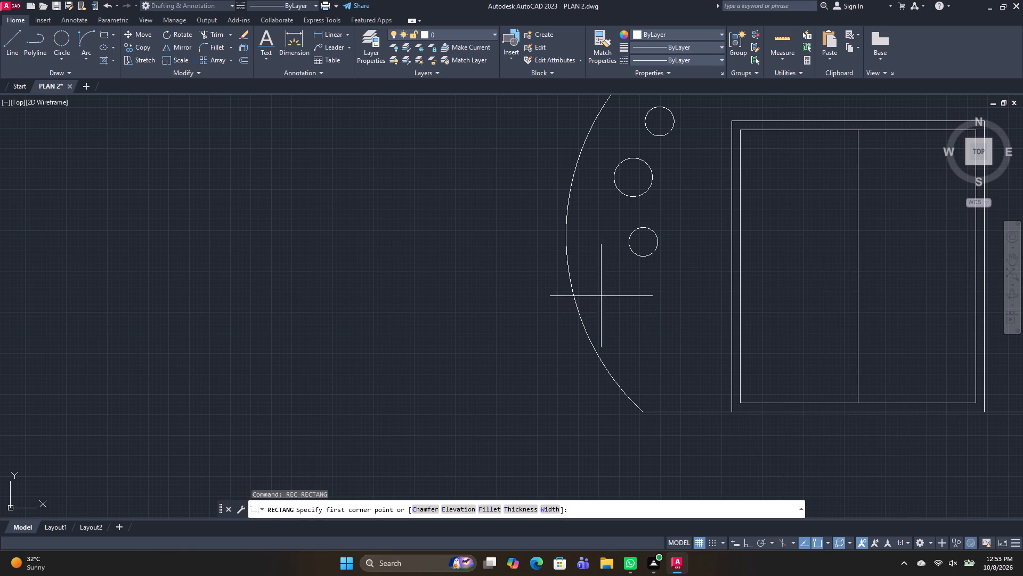
{"action": "left_click", "coordinate": [600, 293]}
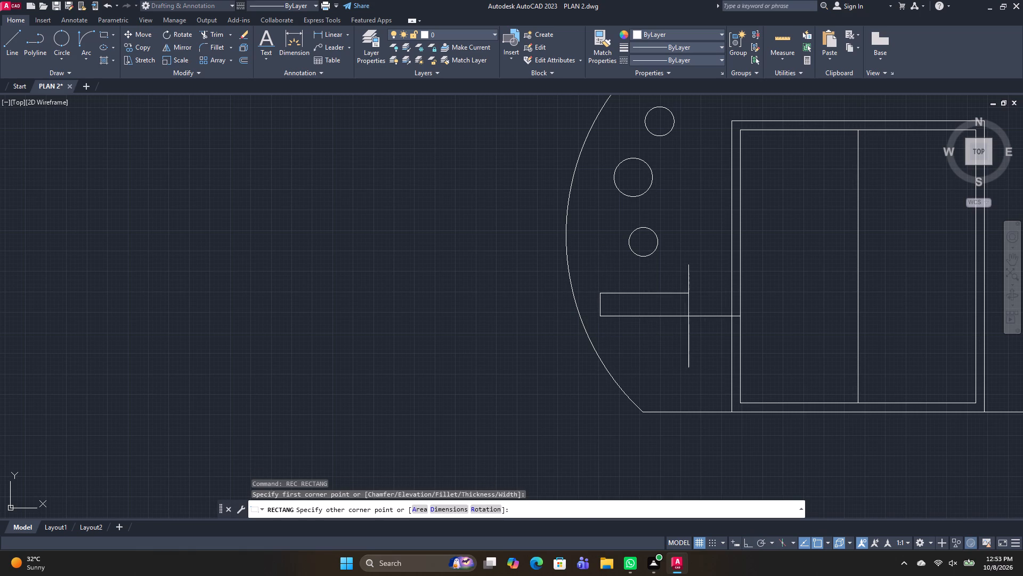
{"action": "left_click", "coordinate": [688, 316]}
{"action": "key", "text": "space"}
{"action": "left_click", "coordinate": [621, 338]}
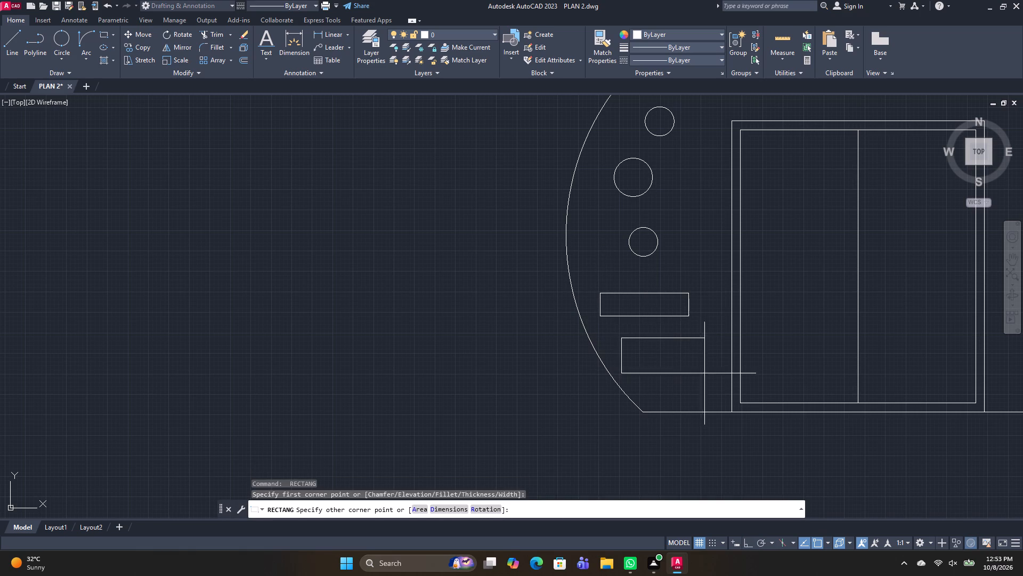
{"action": "left_click", "coordinate": [713, 370]}
{"action": "scroll", "coordinate": [689, 401], "scroll_direction": "down", "scroll_amount": 1}
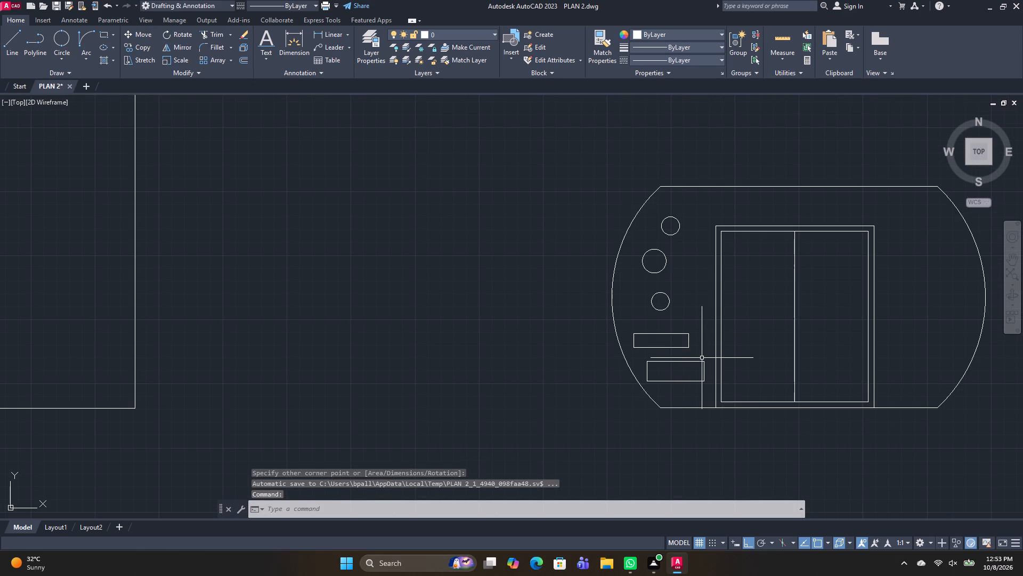
{"action": "key", "text": "Escape"}
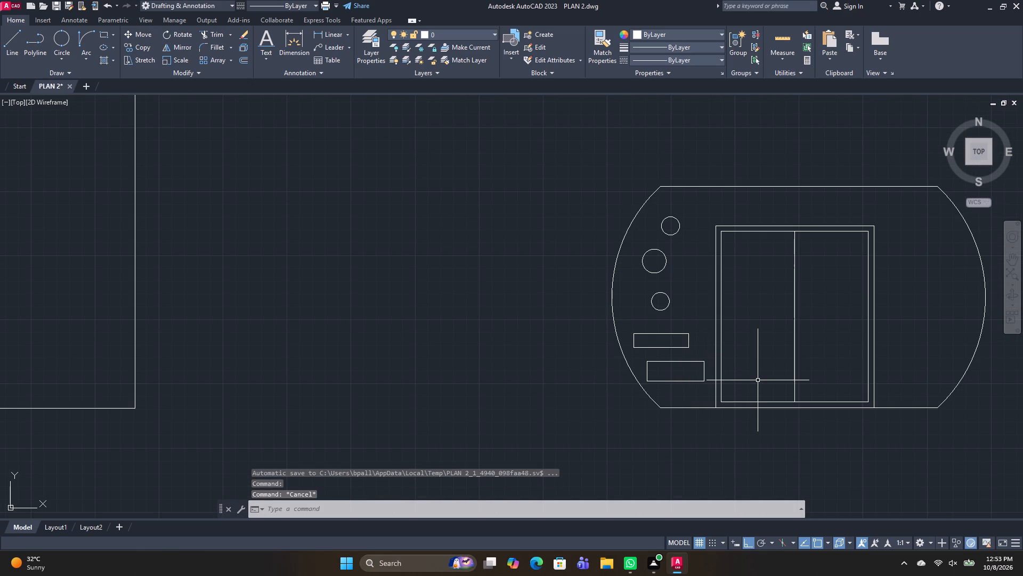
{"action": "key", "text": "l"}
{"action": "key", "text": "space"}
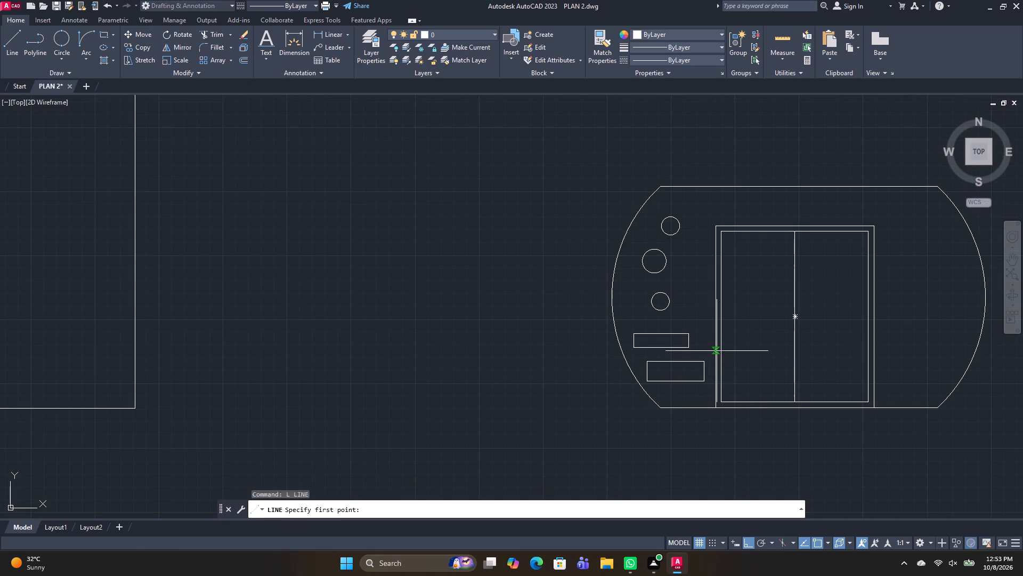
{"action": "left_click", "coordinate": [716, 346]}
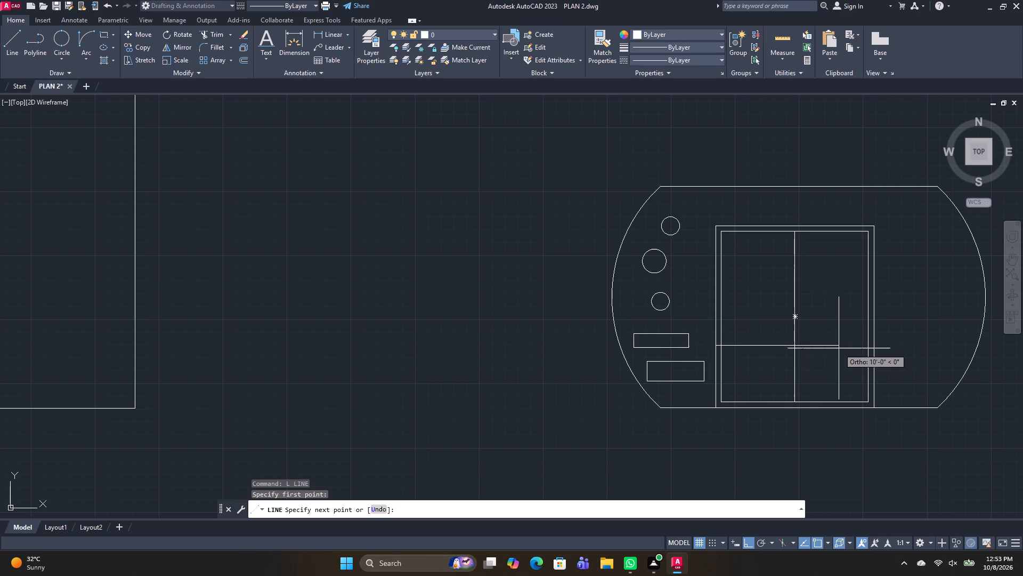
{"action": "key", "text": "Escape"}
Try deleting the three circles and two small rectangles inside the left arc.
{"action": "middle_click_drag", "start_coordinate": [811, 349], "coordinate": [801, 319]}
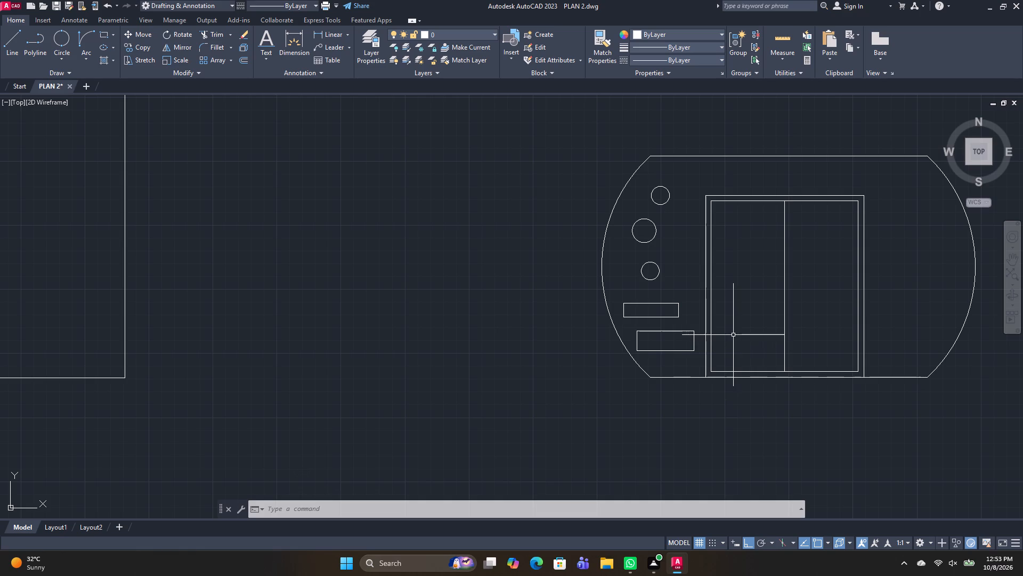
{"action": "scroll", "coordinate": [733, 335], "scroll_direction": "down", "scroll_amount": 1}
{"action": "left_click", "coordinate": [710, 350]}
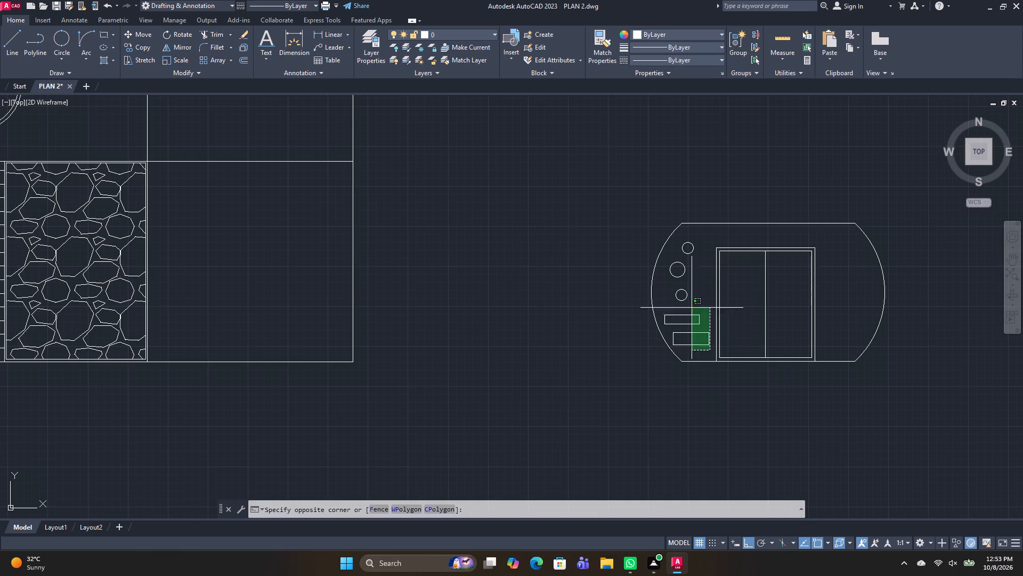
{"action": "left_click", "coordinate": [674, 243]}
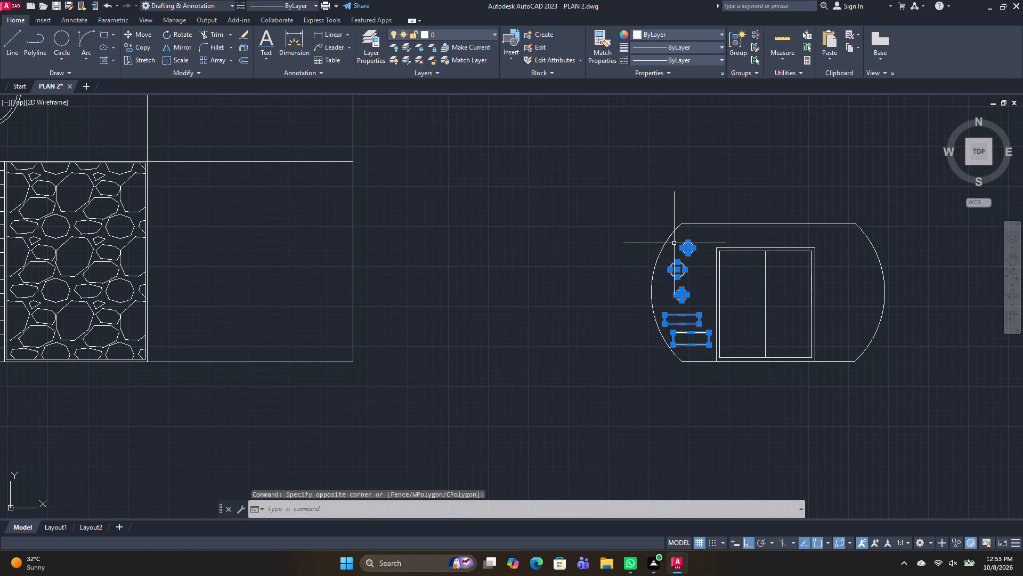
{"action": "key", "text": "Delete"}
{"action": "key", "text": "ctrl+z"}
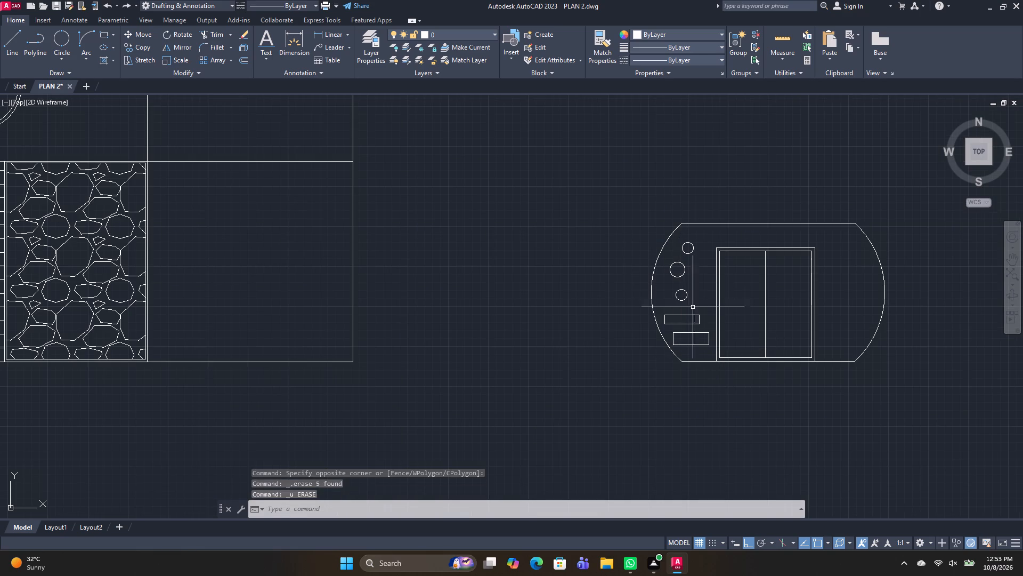
Copy the three circles and two small rectangles horizontally to the empty space left of the arc-sided figure.
{"action": "left_click", "coordinate": [709, 352]}
{"action": "left_click", "coordinate": [680, 245]}
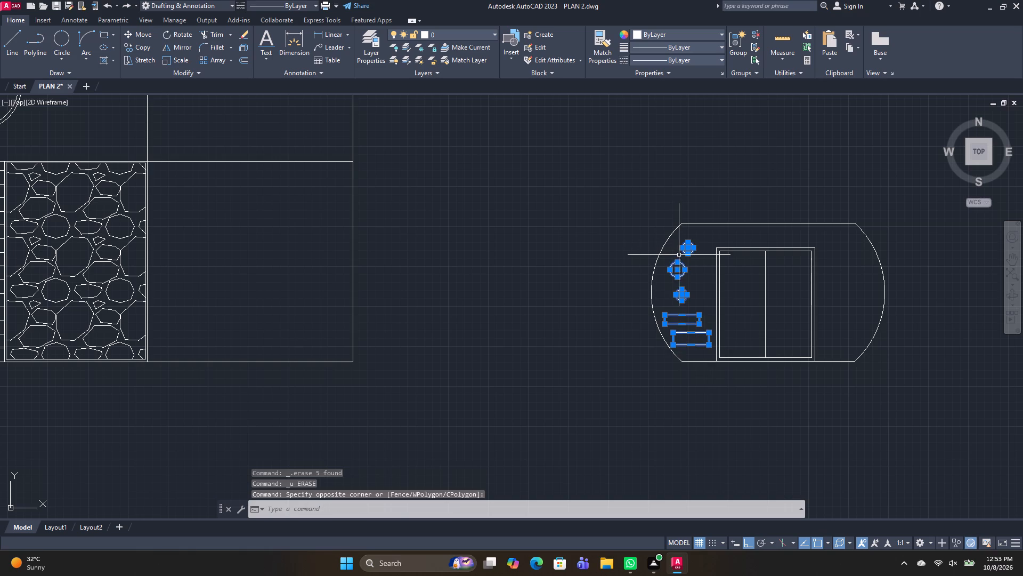
{"action": "key", "text": "c"}
{"action": "type", "text": "O"}
{"action": "key", "text": "space"}
{"action": "left_click", "coordinate": [693, 285]}
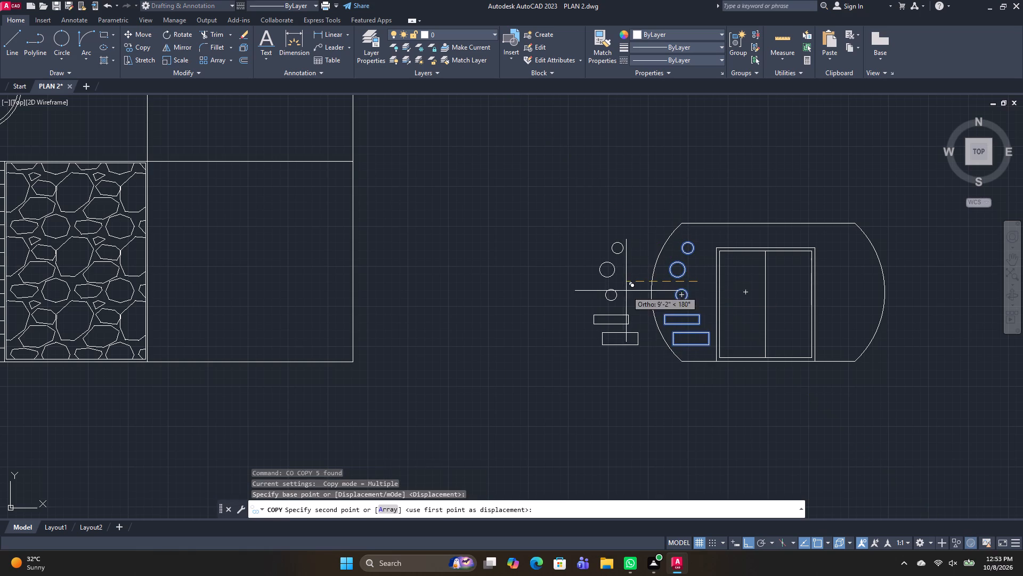
{"action": "left_click", "coordinate": [610, 282]}
{"action": "key", "text": "space"}
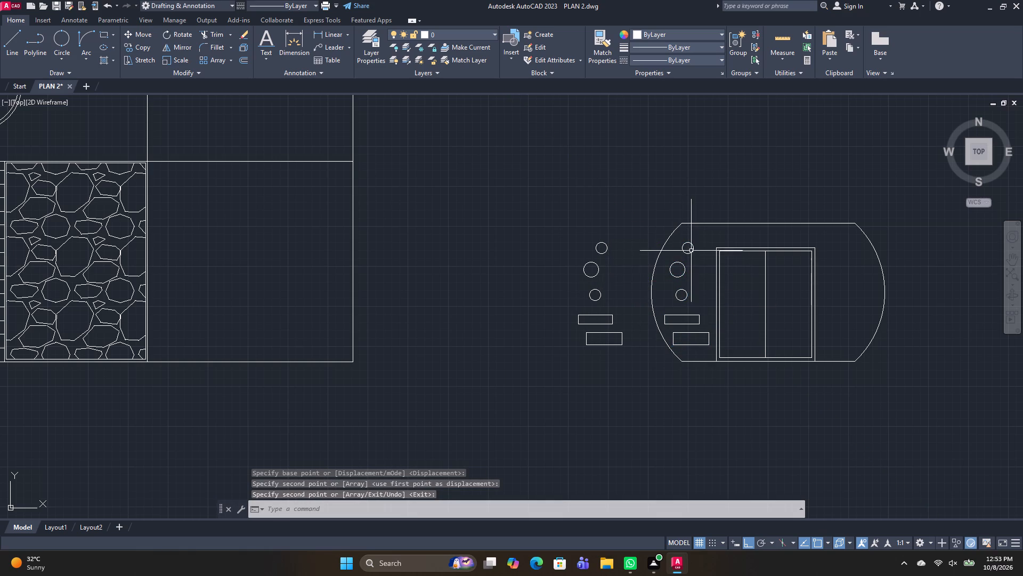
Delete the original three circles and two small rectangles inside the arc-sided figure.
{"action": "left_click_drag", "start_coordinate": [692, 243], "coordinate": [692, 266]}
{"action": "left_click_drag", "start_coordinate": [700, 354], "coordinate": [695, 339]}
{"action": "left_click", "coordinate": [678, 257]}
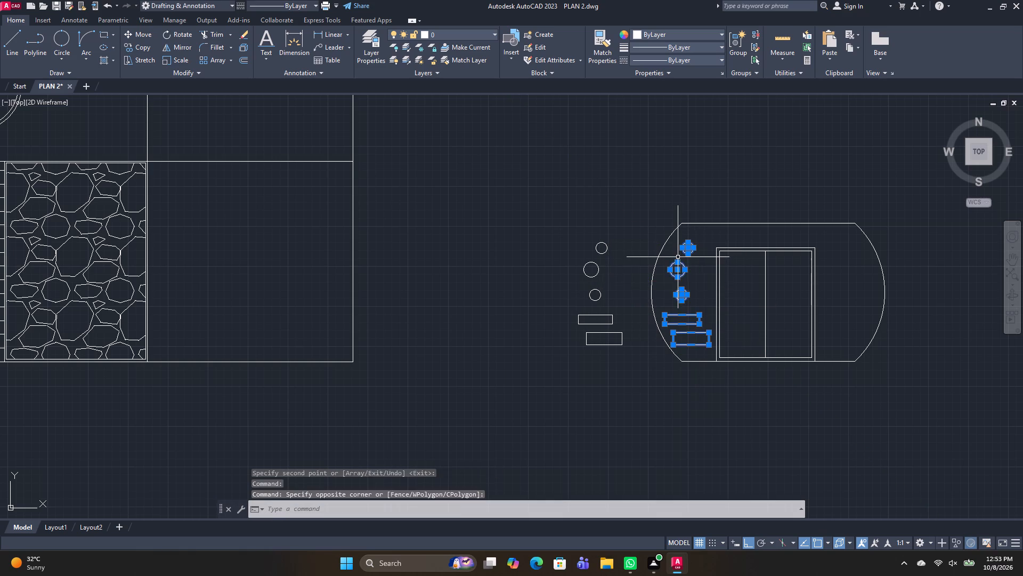
{"action": "key", "text": "Delete"}
Stretch the arc-sided figure's right end horizontally inward, bringing the right arc closer to the double frame.
{"action": "left_click_drag", "start_coordinate": [880, 363], "coordinate": [866, 338]}
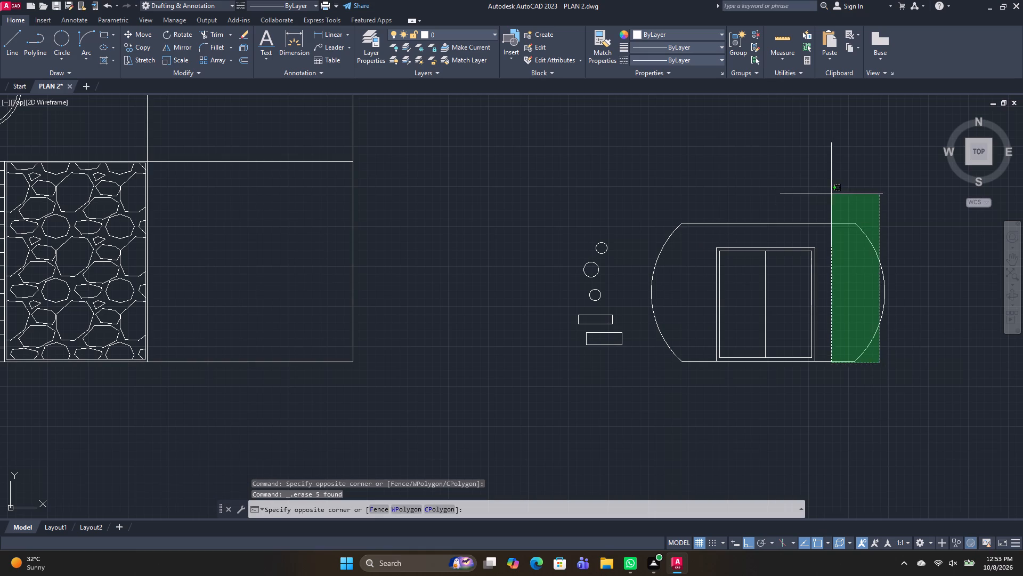
{"action": "left_click", "coordinate": [834, 195]}
{"action": "type", "text": "STR"}
{"action": "key", "text": "space"}
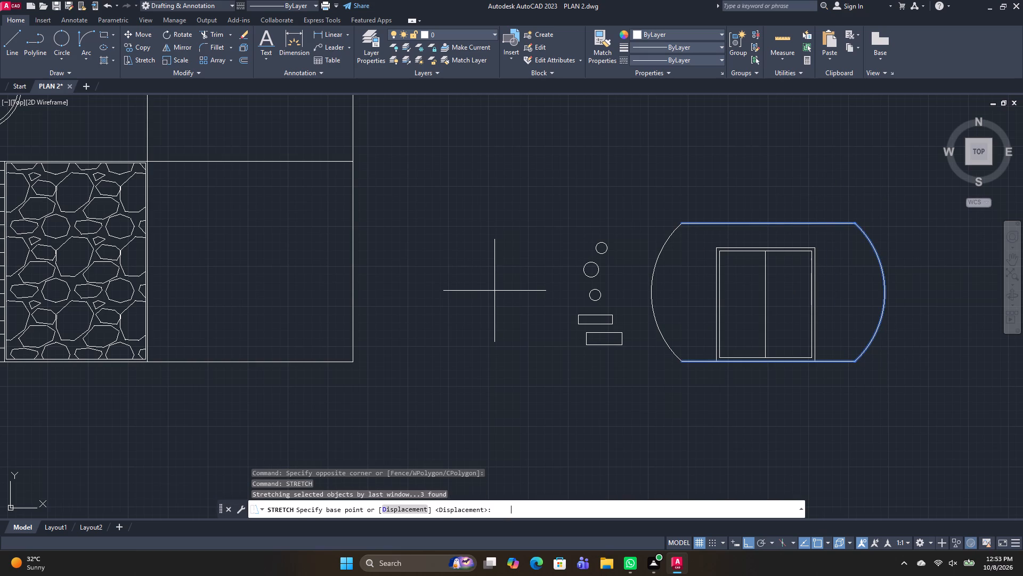
{"action": "left_click", "coordinate": [887, 295]}
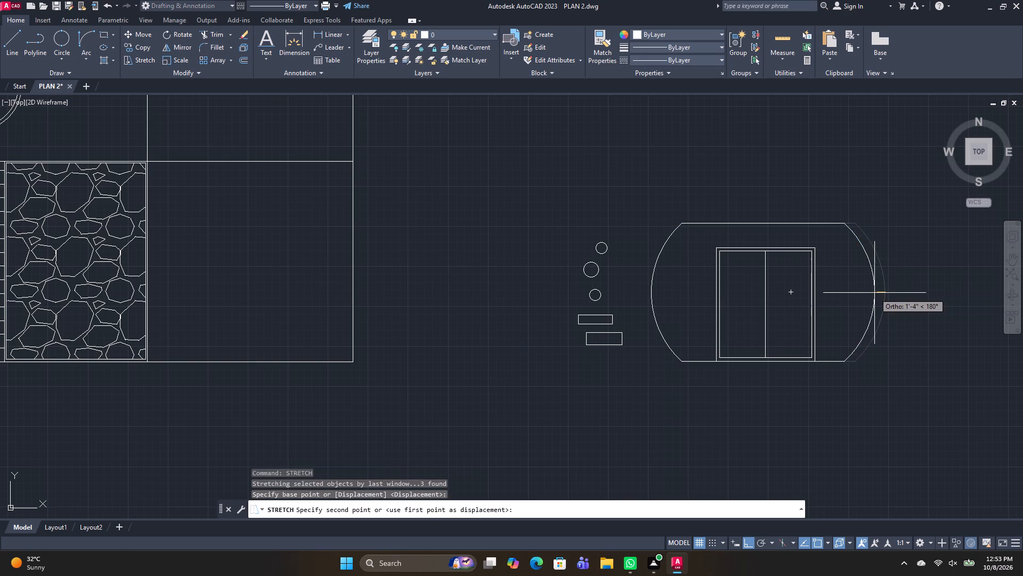
{"action": "left_click", "coordinate": [856, 289]}
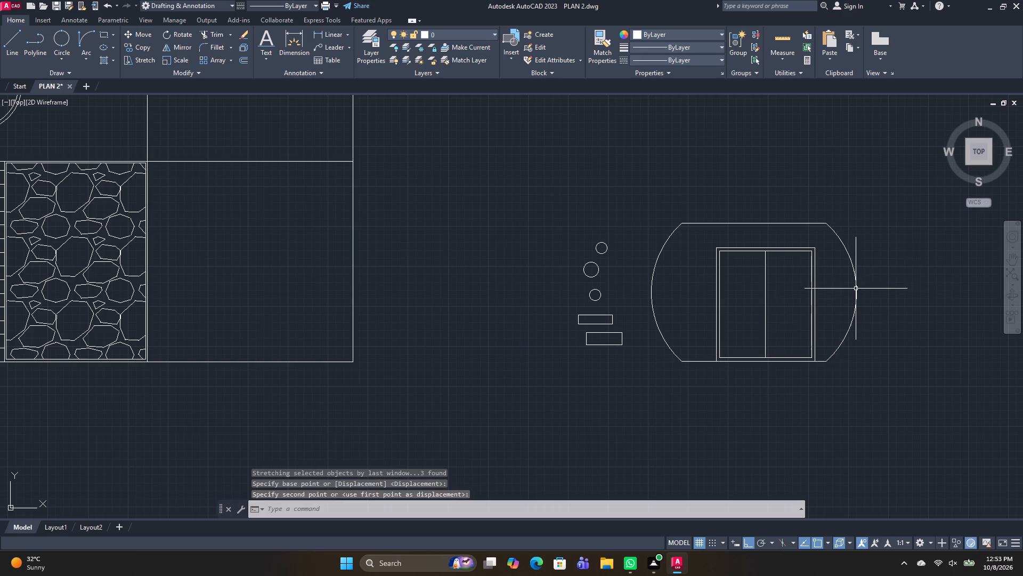
Stretch the arc-sided figure's left end horizontally inward, bringing the left arc closer to the double frame.
{"action": "left_click", "coordinate": [683, 366]}
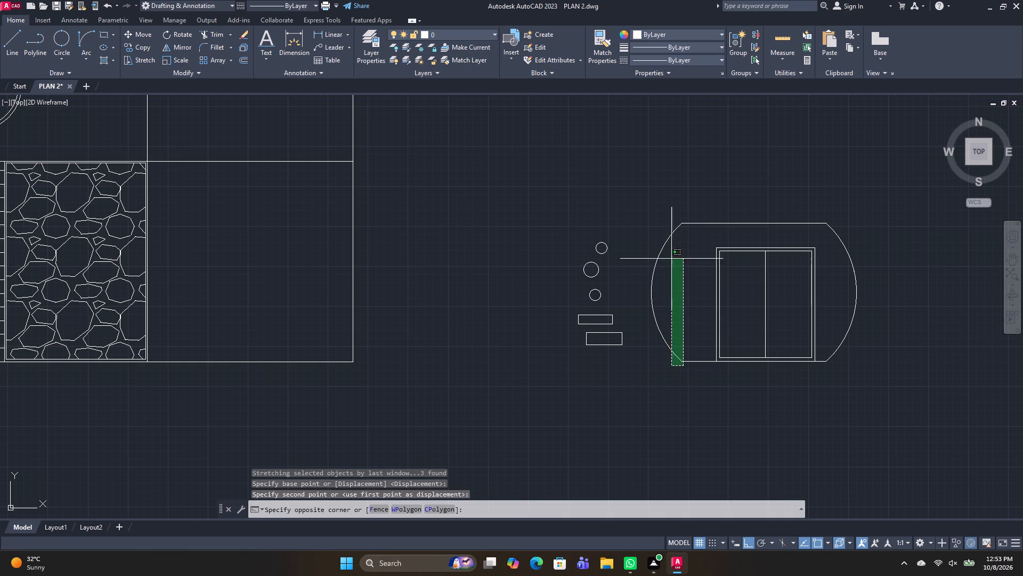
{"action": "left_click", "coordinate": [649, 205]}
{"action": "type", "text": "STR"}
{"action": "key", "text": "space"}
{"action": "left_click", "coordinate": [649, 295]}
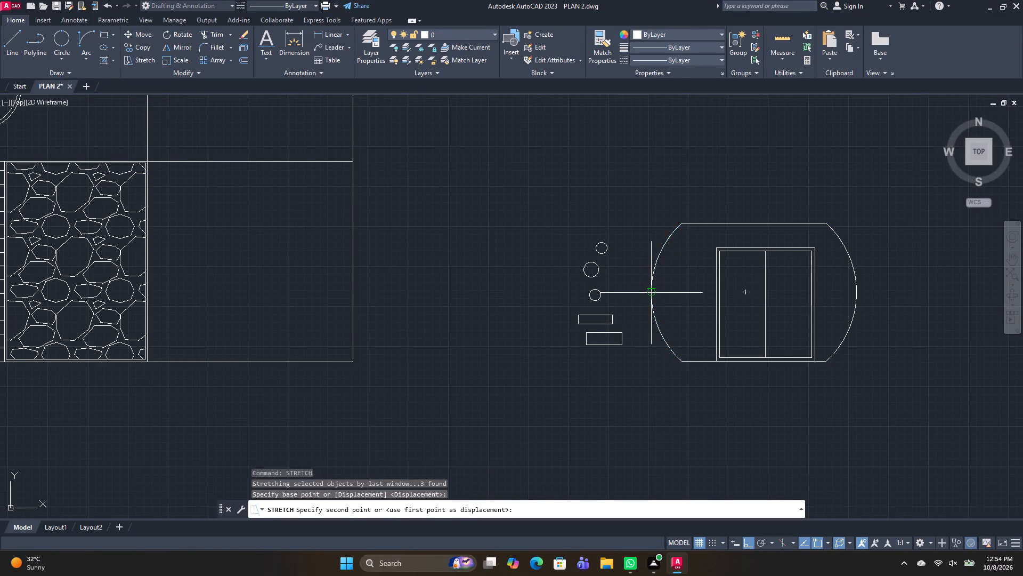
{"action": "left_click", "coordinate": [671, 295]}
{"action": "key", "text": "space"}
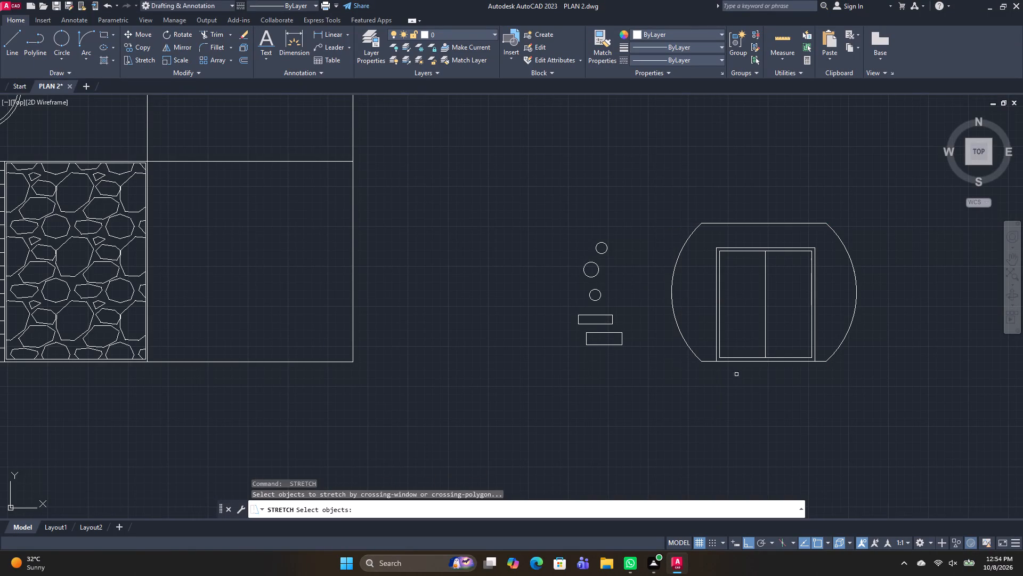
{"action": "key", "text": "Escape"}
Copy the arc-sided figure with its divided double frame from its centre into the grid's empty lower-left cell.
{"action": "left_click_drag", "start_coordinate": [875, 418], "coordinate": [866, 405]}
{"action": "left_click", "coordinate": [663, 193]}
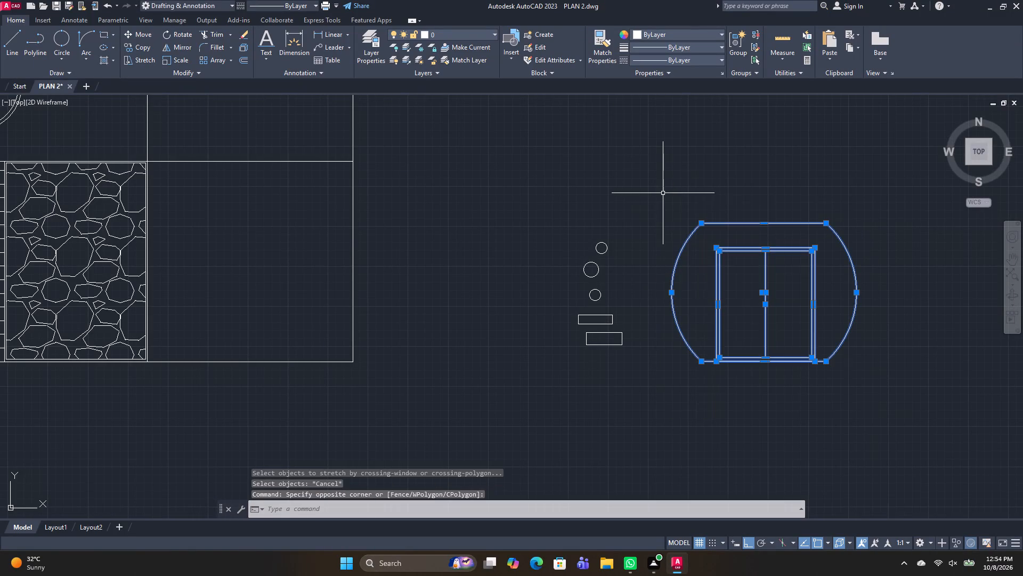
{"action": "key", "text": "c"}
{"action": "type", "text": "O"}
{"action": "key", "text": "space"}
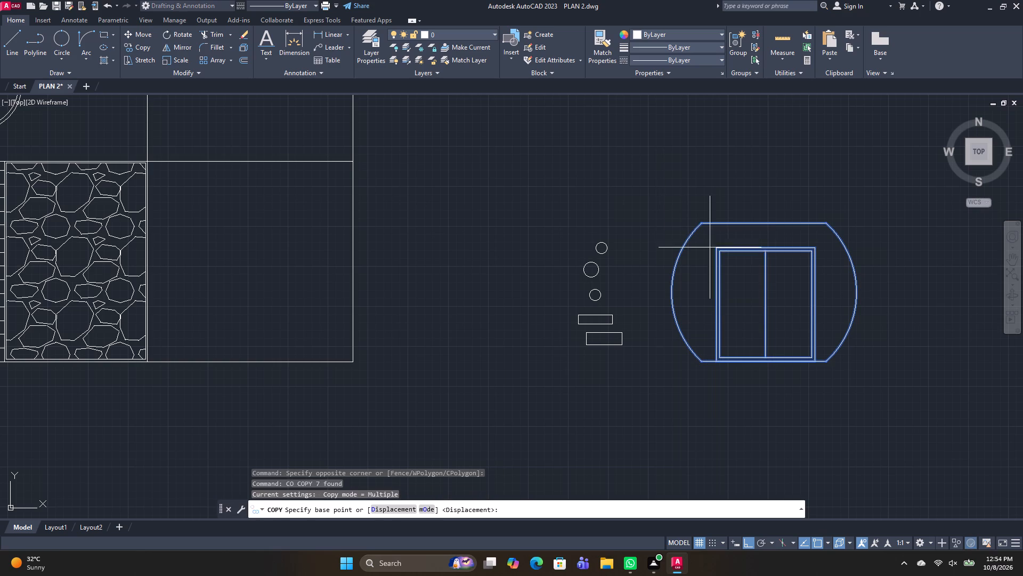
{"action": "left_click", "coordinate": [766, 303]}
{"action": "middle_click_drag", "start_coordinate": [293, 295], "coordinate": [736, 299]}
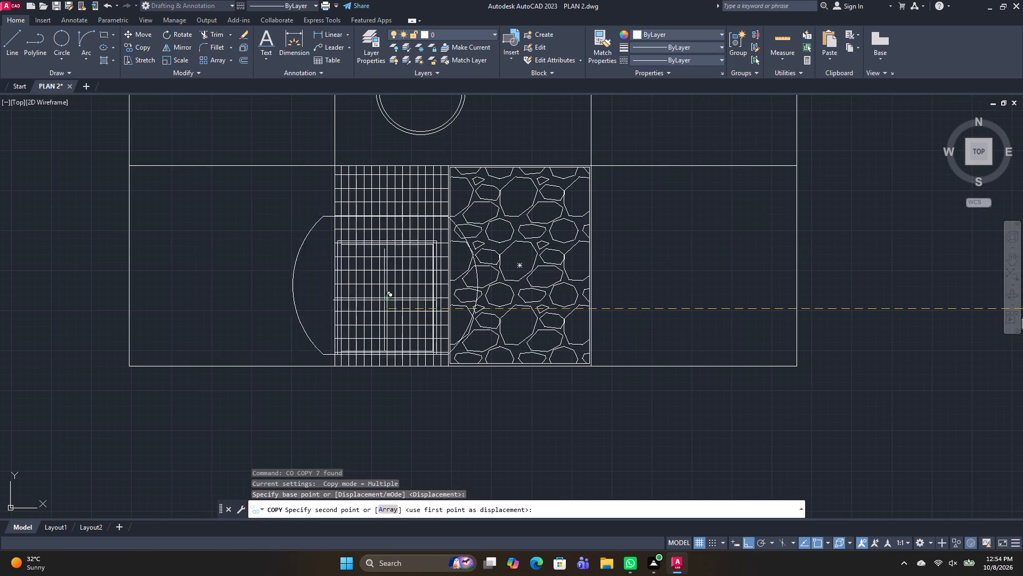
{"action": "left_click", "coordinate": [746, 543]}
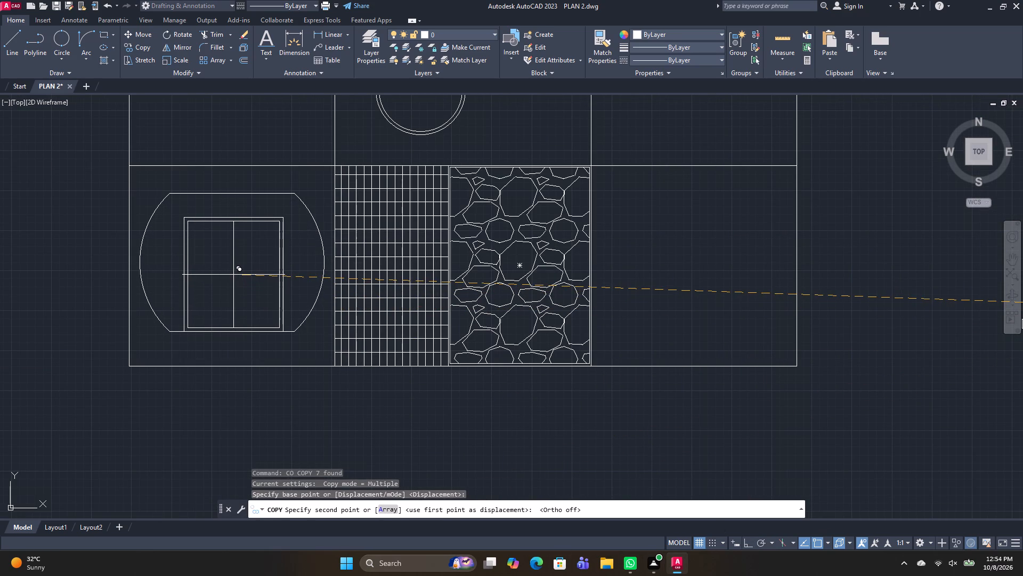
{"action": "left_click", "coordinate": [234, 275]}
{"action": "key", "text": "Escape"}
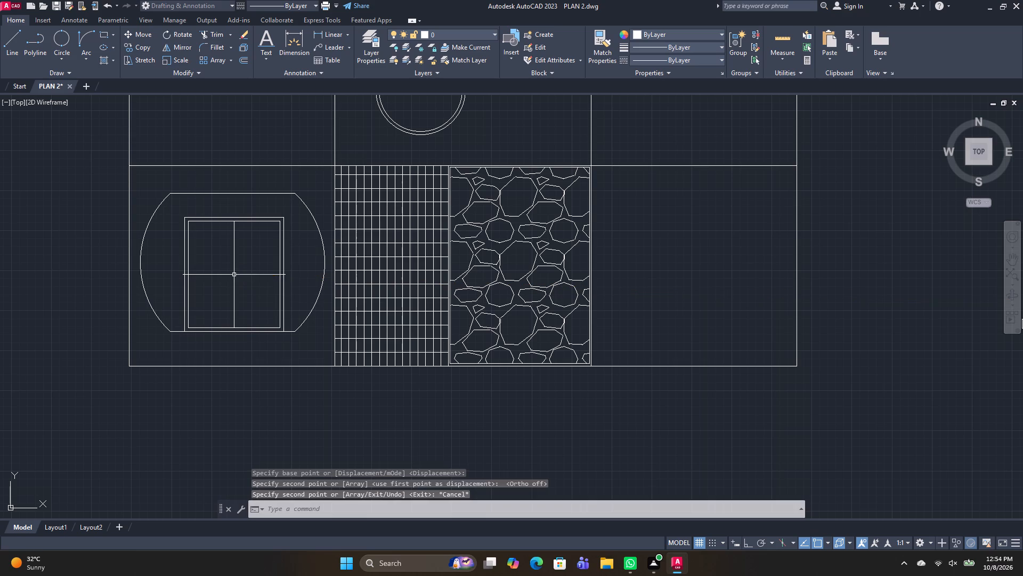
Scale the copied figure down about its centre, leaving more clearance inside the lower-left cell.
{"action": "left_click", "coordinate": [305, 343]}
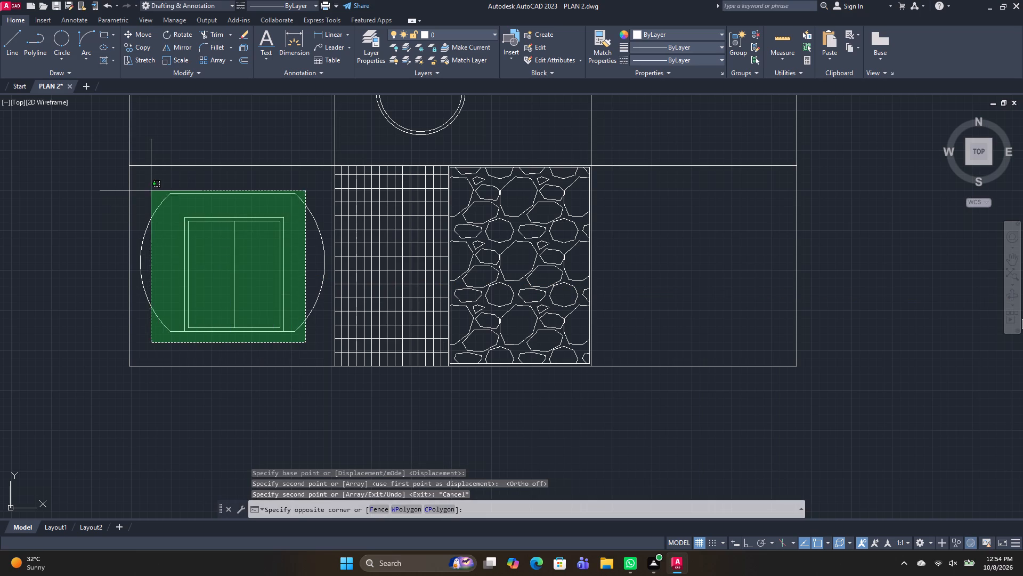
{"action": "left_click", "coordinate": [151, 190]}
{"action": "type", "text": "SC"}
{"action": "key", "text": "space"}
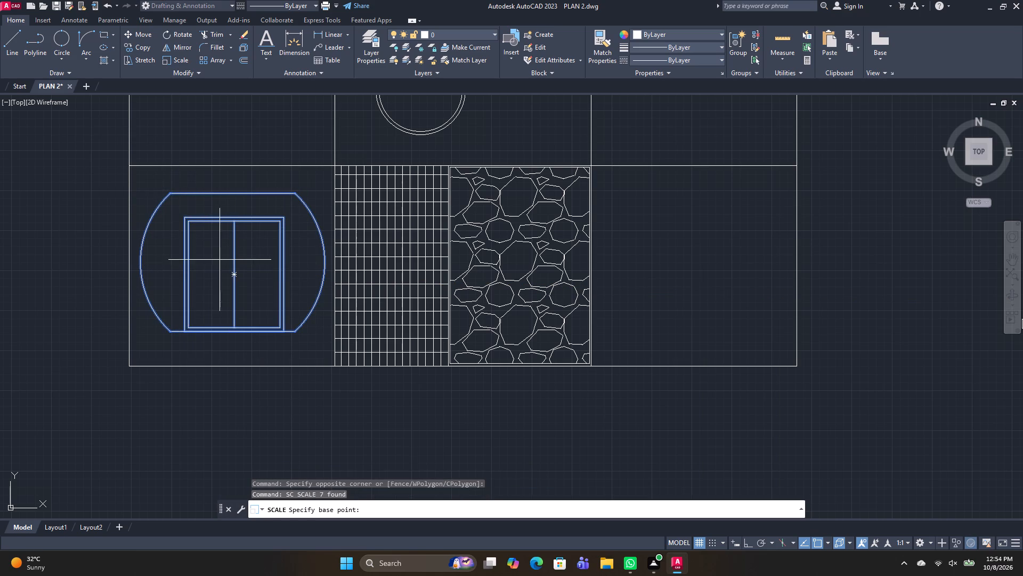
{"action": "left_click", "coordinate": [233, 274]}
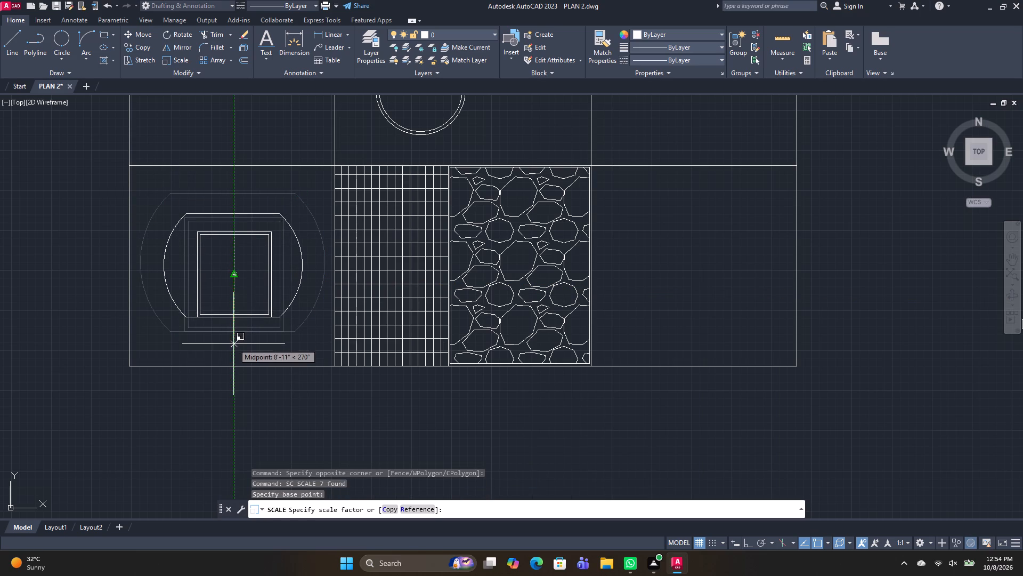
{"action": "left_click", "coordinate": [234, 347]}
{"action": "middle_click_drag", "start_coordinate": [454, 396], "coordinate": [400, 359]}
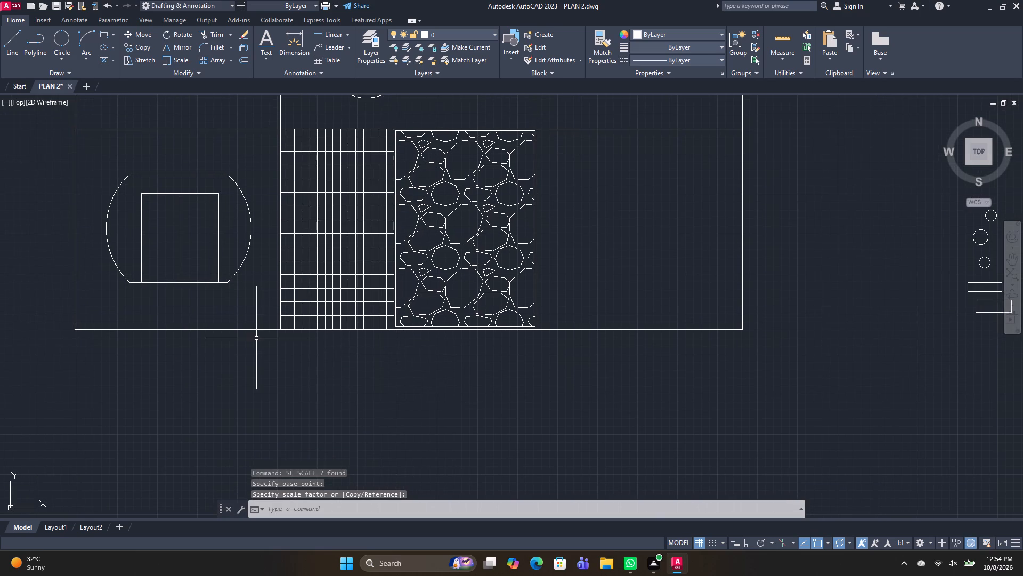
{"action": "key", "text": "space"}
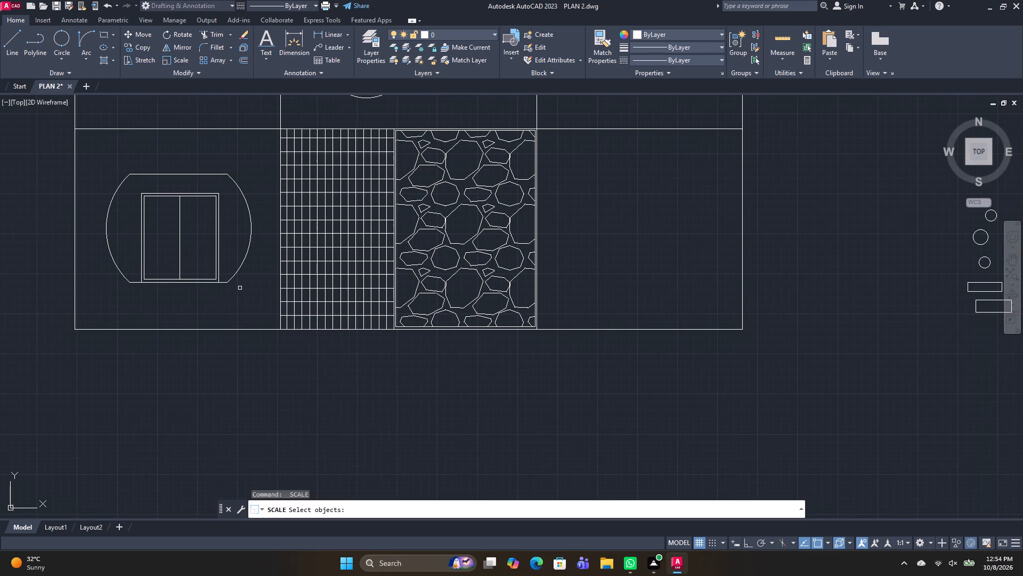
{"action": "key", "text": "Escape"}
Move the reduced figure straight down so its base sits on the bottom edge of the lower-left cell.
{"action": "middle_click_drag", "start_coordinate": [248, 291], "coordinate": [315, 303]}
{"action": "left_click_drag", "start_coordinate": [324, 316], "coordinate": [314, 305]}
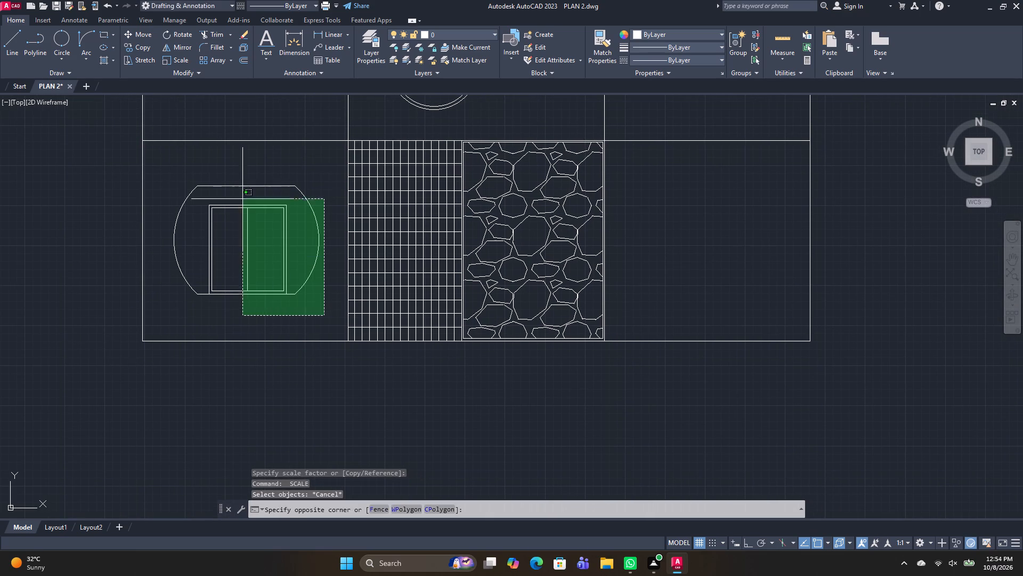
{"action": "left_click", "coordinate": [167, 164]}
{"action": "key", "text": "m"}
{"action": "key", "text": "space"}
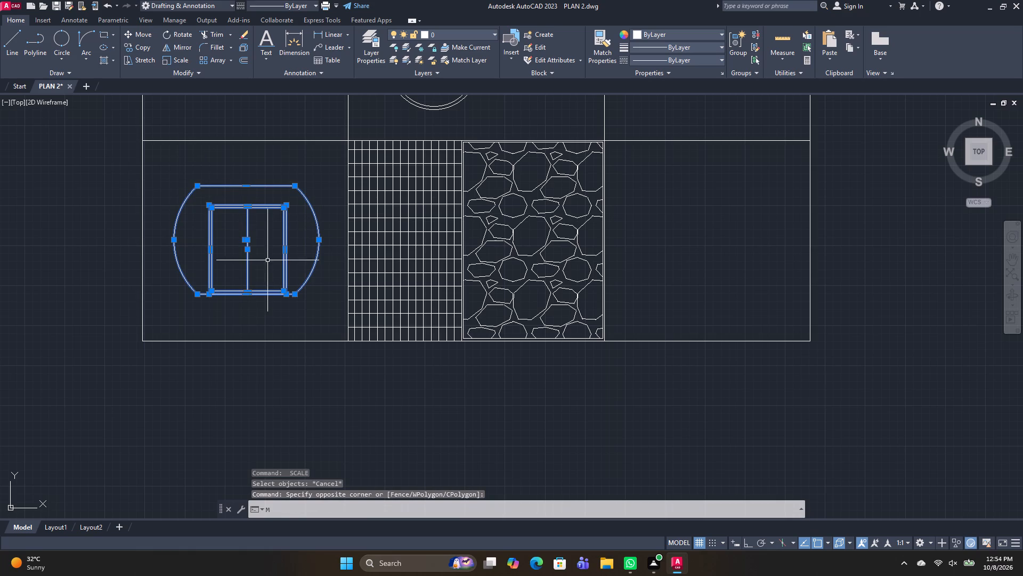
{"action": "left_click", "coordinate": [249, 295]}
{"action": "left_click", "coordinate": [248, 342]}
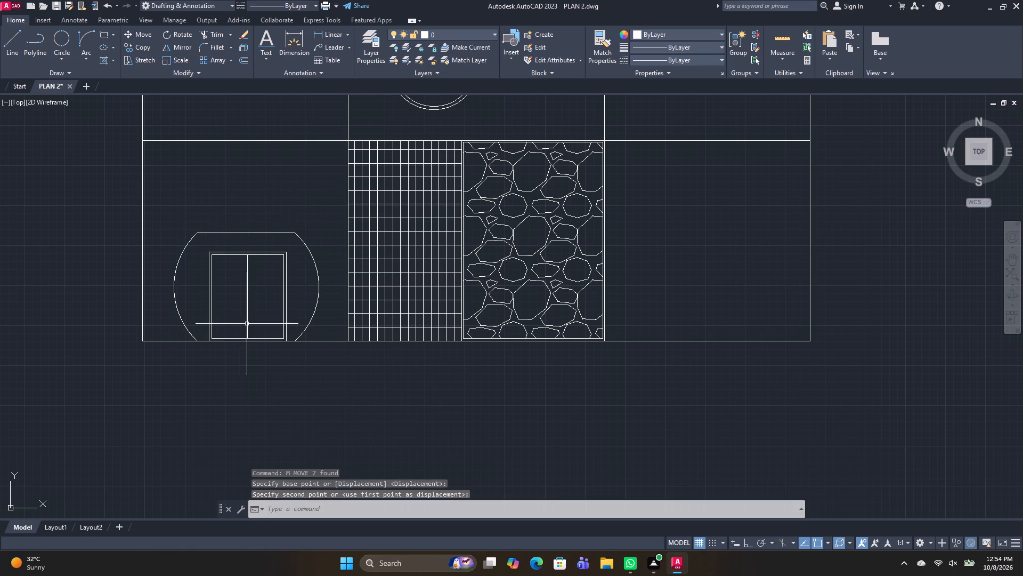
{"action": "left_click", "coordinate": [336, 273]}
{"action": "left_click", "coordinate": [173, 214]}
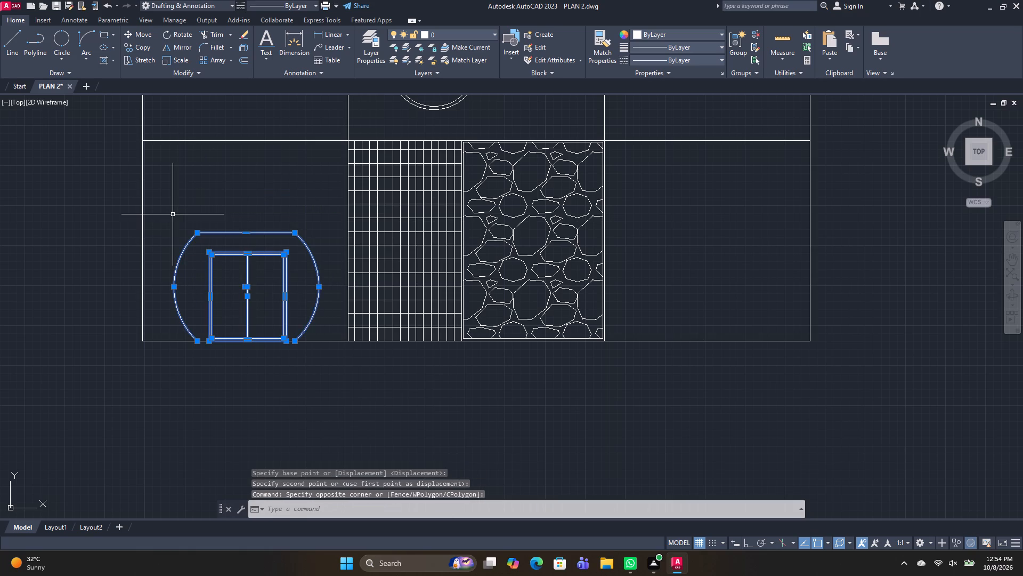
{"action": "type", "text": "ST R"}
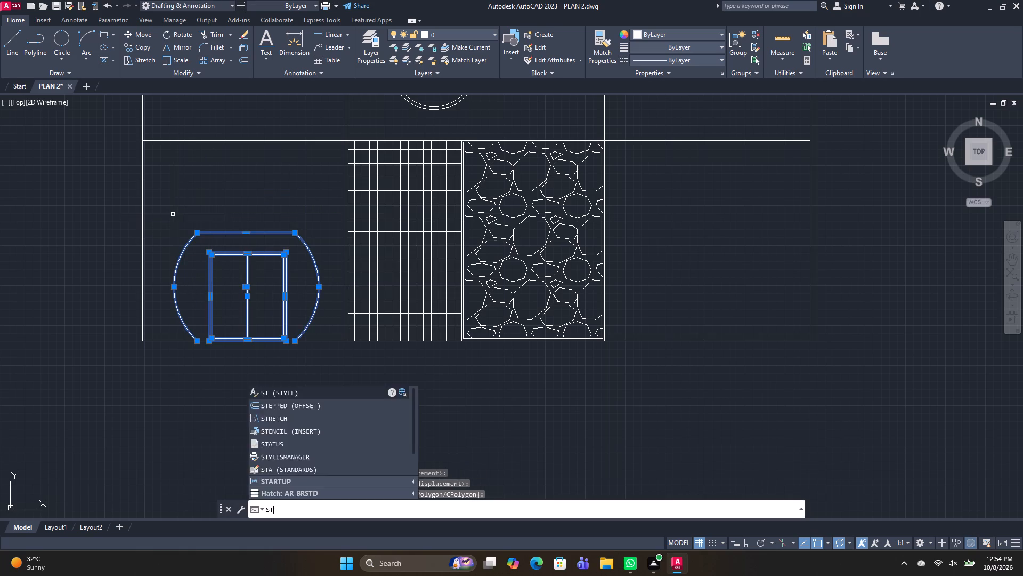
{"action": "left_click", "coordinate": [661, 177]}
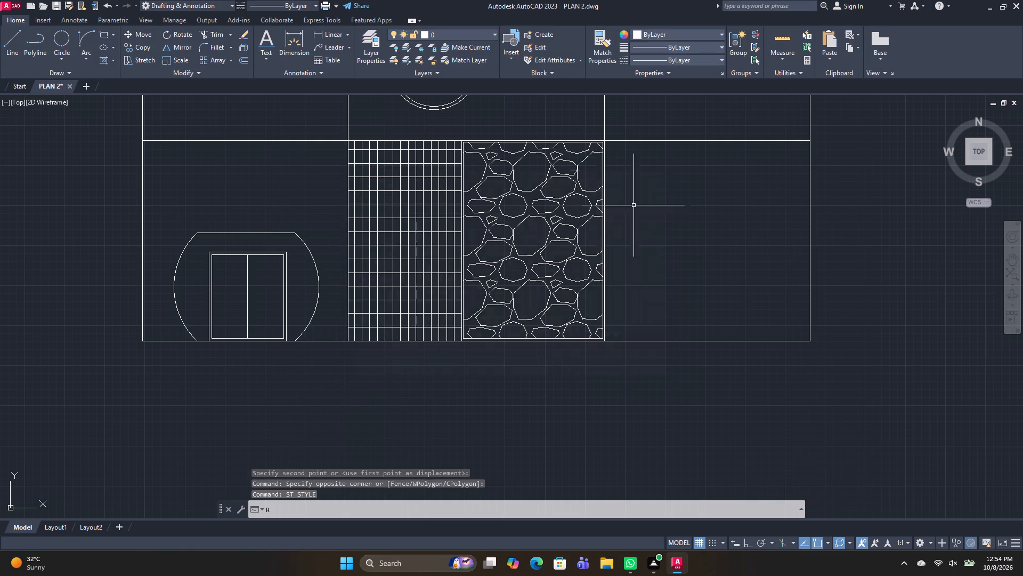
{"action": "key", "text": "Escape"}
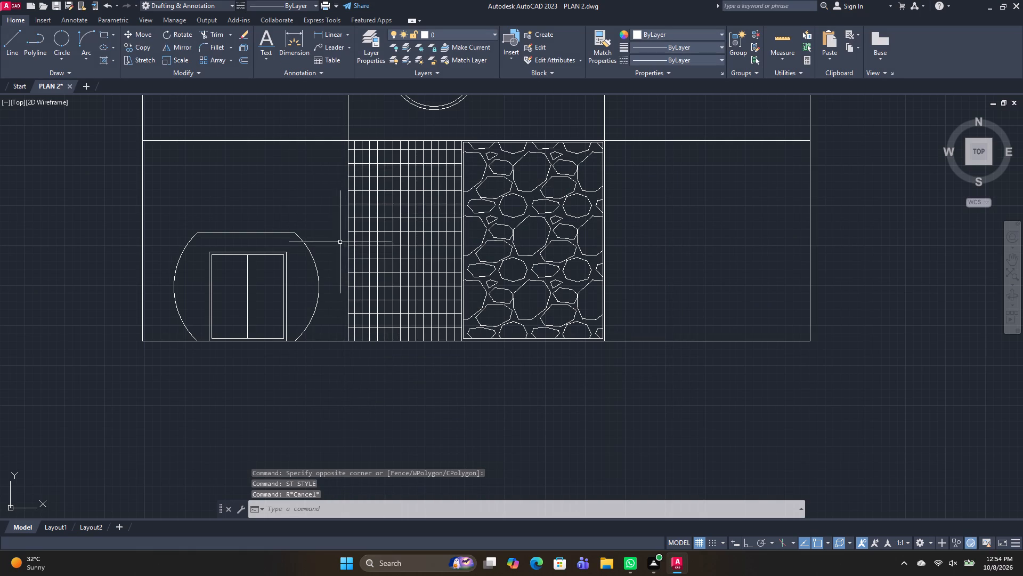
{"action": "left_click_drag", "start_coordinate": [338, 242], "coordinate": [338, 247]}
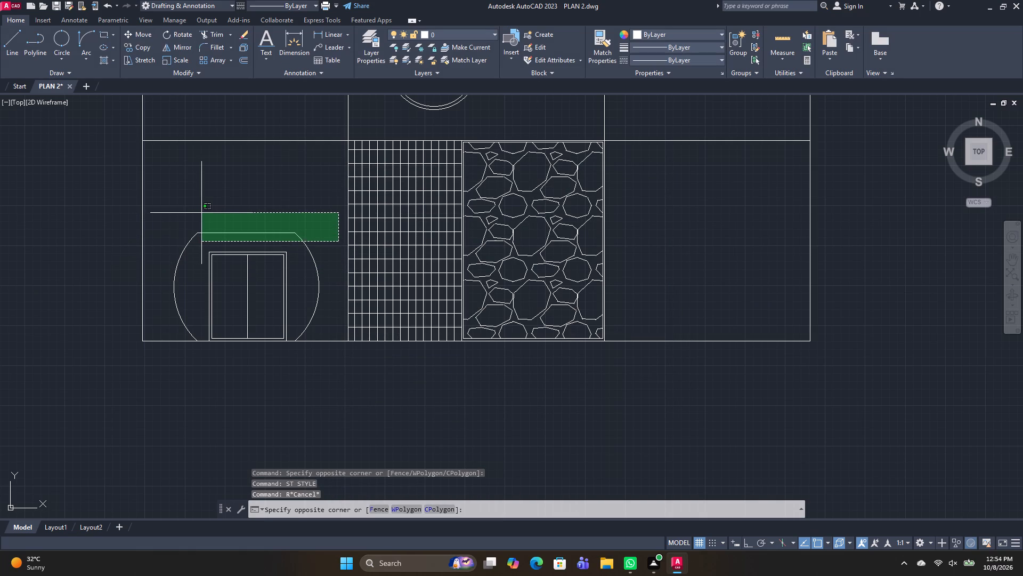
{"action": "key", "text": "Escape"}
Stretch the upper part of the copied figure and its double frame vertically upward, keeping the base on the cell edge.
{"action": "left_click", "coordinate": [329, 210]}
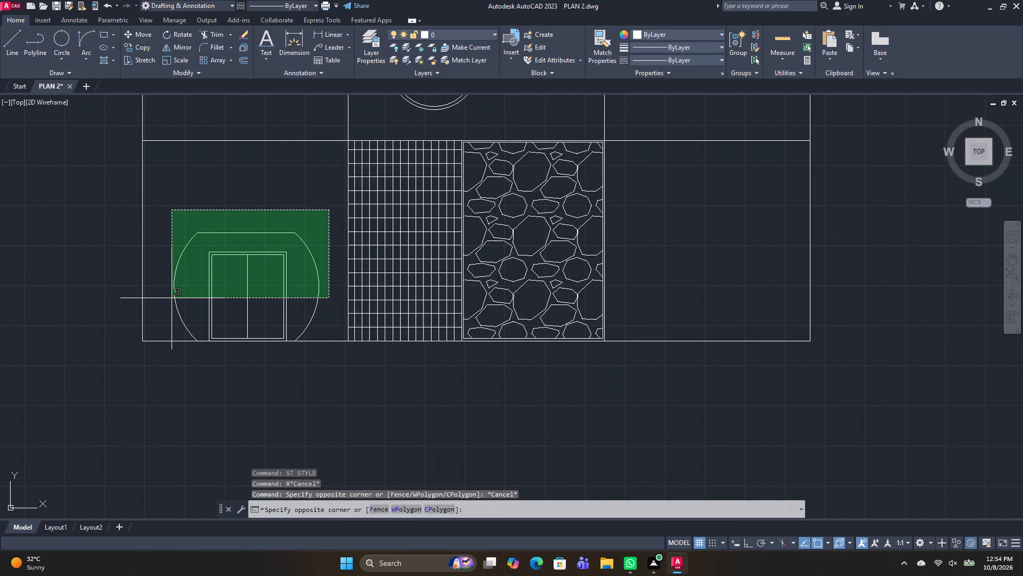
{"action": "left_click", "coordinate": [172, 298]}
{"action": "type", "text": "STR"}
{"action": "key", "text": "space"}
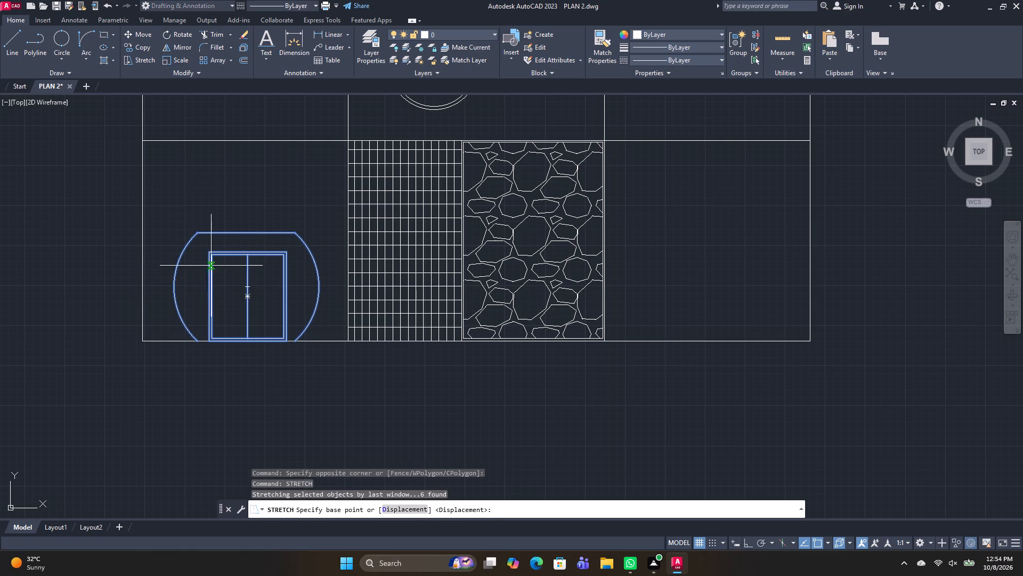
{"action": "left_click", "coordinate": [247, 234]}
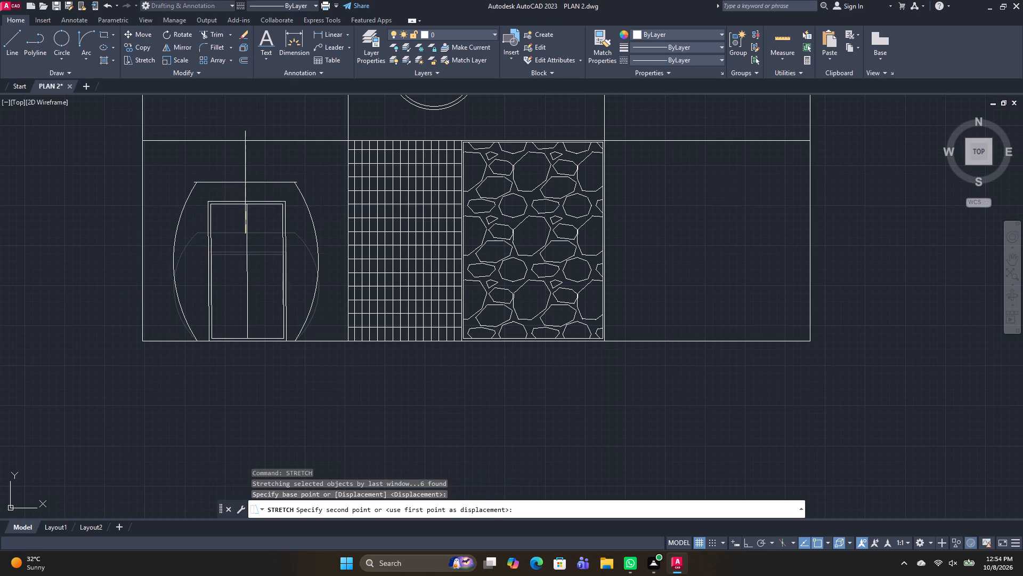
{"action": "left_click", "coordinate": [749, 539]}
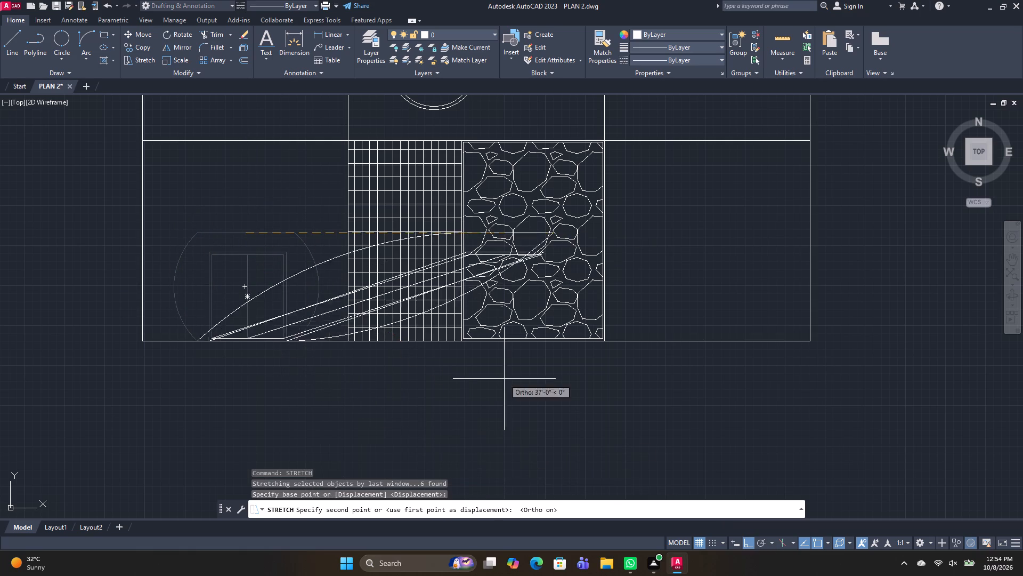
{"action": "left_click", "coordinate": [237, 198]}
{"action": "key", "text": "Escape"}
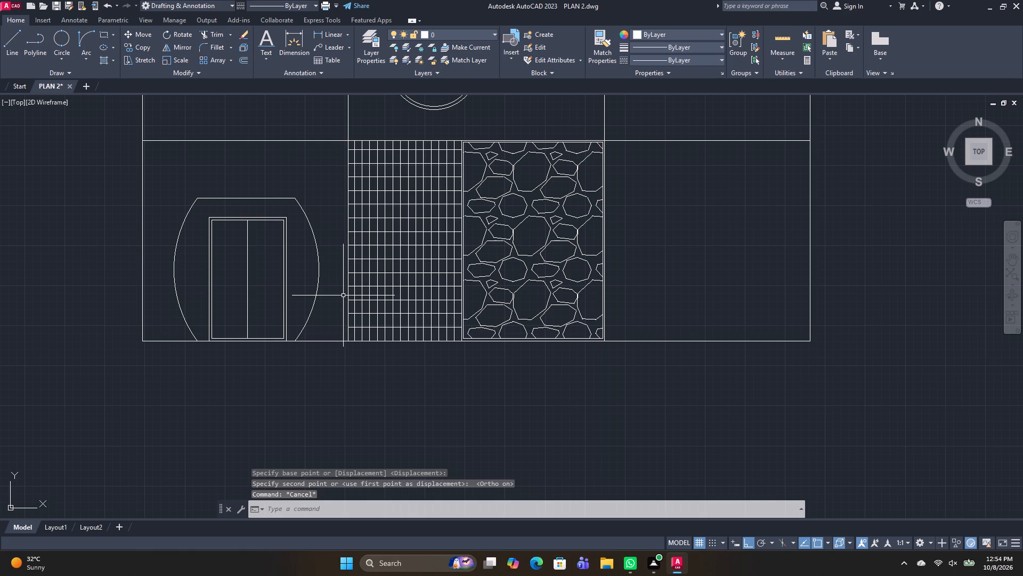
Draw a horizontal line about 20' long across the copied figure's lower part, from its left arc past its right arc.
{"action": "type", "text": "L"}
{"action": "key", "text": "space"}
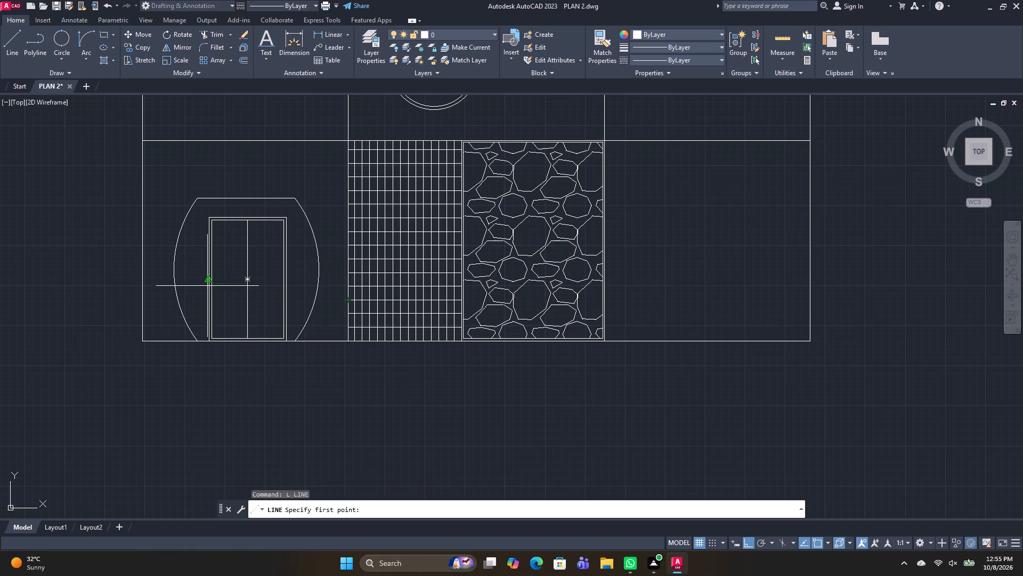
{"action": "left_click", "coordinate": [178, 299]}
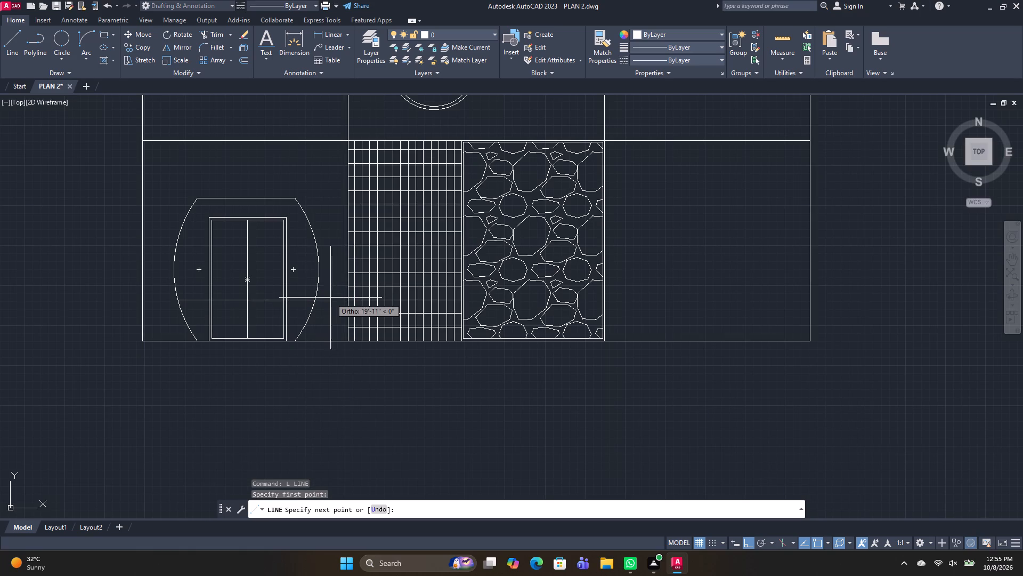
{"action": "scroll", "coordinate": [335, 298], "scroll_direction": "up", "scroll_amount": 1}
{"action": "left_click", "coordinate": [335, 298]}
{"action": "key", "text": "space"}
Trim the line's overhang beyond the right arc and remove all parts of the divided double frame below the line.
{"action": "type", "text": "TR"}
{"action": "key", "text": "space"}
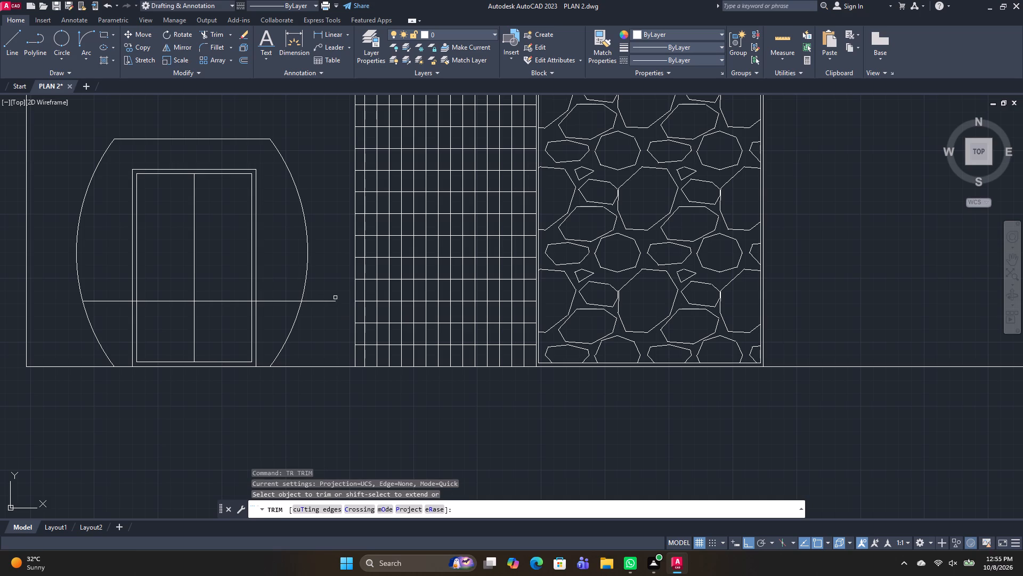
{"action": "left_click_drag", "start_coordinate": [325, 306], "coordinate": [329, 299]}
{"action": "left_click", "coordinate": [330, 292]}
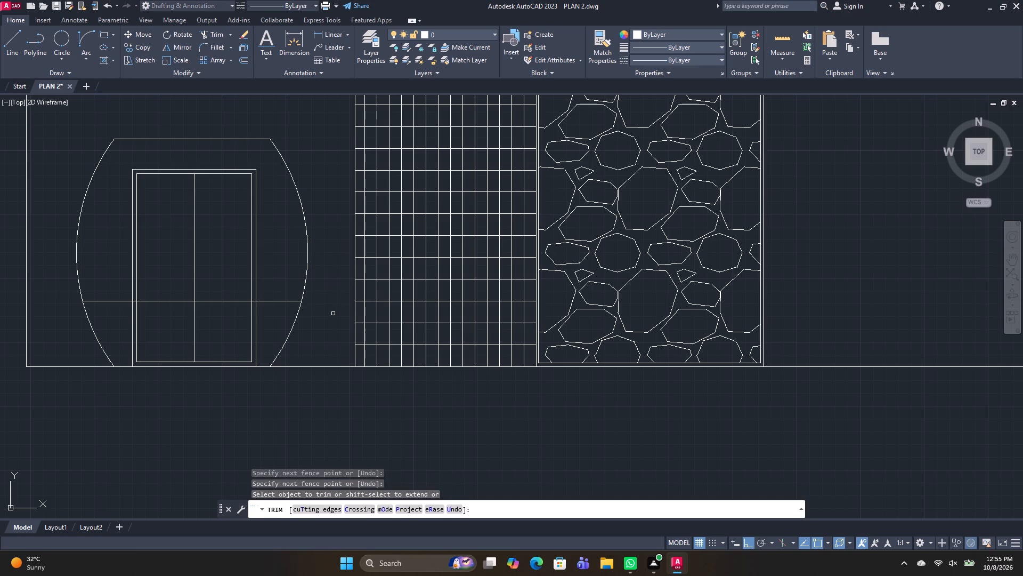
{"action": "middle_click_drag", "start_coordinate": [256, 337], "coordinate": [259, 333]}
{"action": "middle_click_drag", "start_coordinate": [259, 333], "coordinate": [326, 247]}
{"action": "scroll", "coordinate": [229, 263], "scroll_direction": "up", "scroll_amount": 1}
{"action": "left_click_drag", "start_coordinate": [172, 222], "coordinate": [405, 227]}
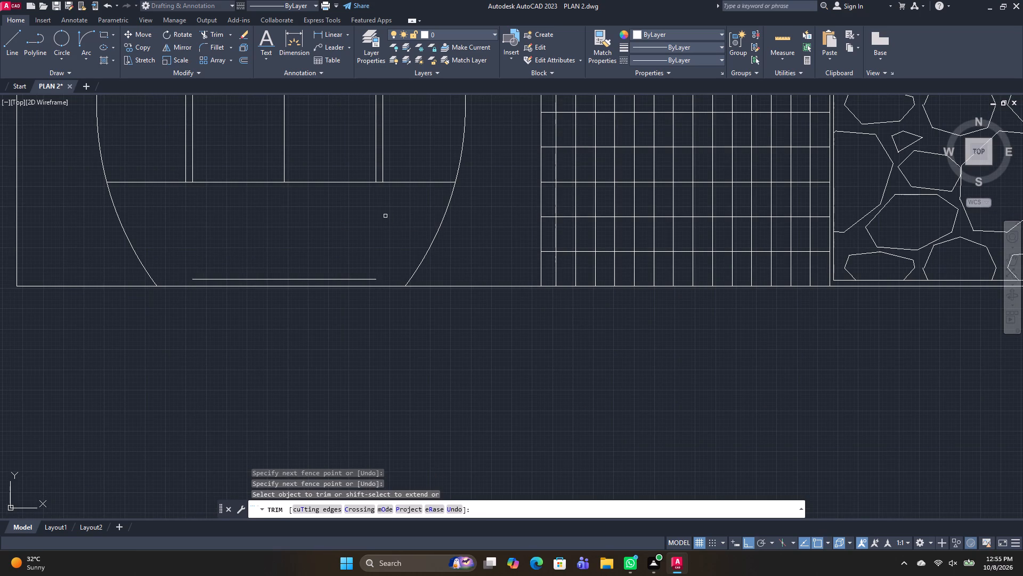
{"action": "left_click", "coordinate": [343, 278]}
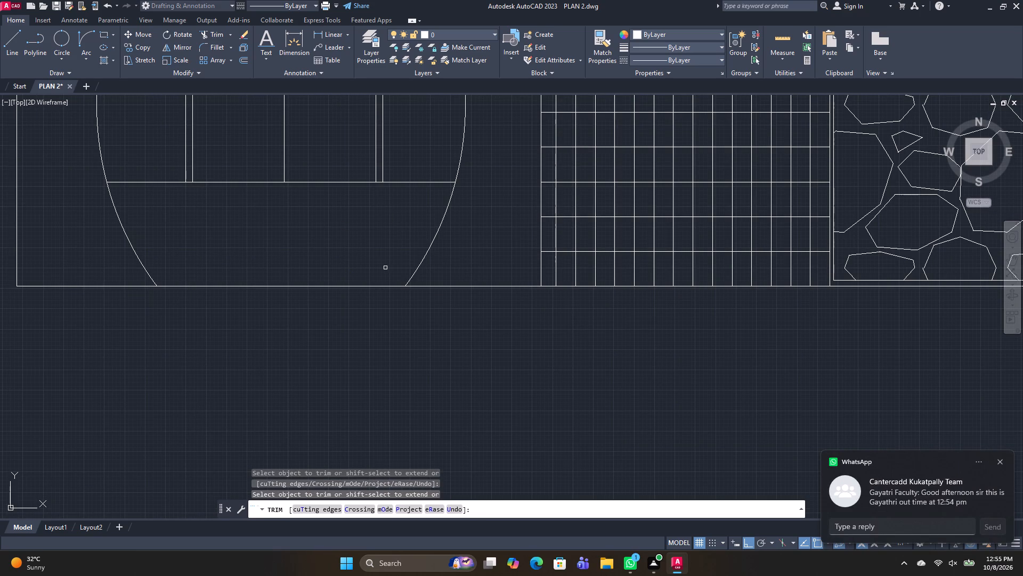
{"action": "key", "text": "space"}
Save the drawing.
{"action": "key", "text": "ctrl+s"}
Copy the three small circles and two small rectangles from outside the grid to beside the left arc of the framed figure in its cell.
{"action": "scroll", "coordinate": [388, 278], "scroll_direction": "down", "scroll_amount": 2}
{"action": "scroll", "coordinate": [593, 346], "scroll_direction": "down", "scroll_amount": 1}
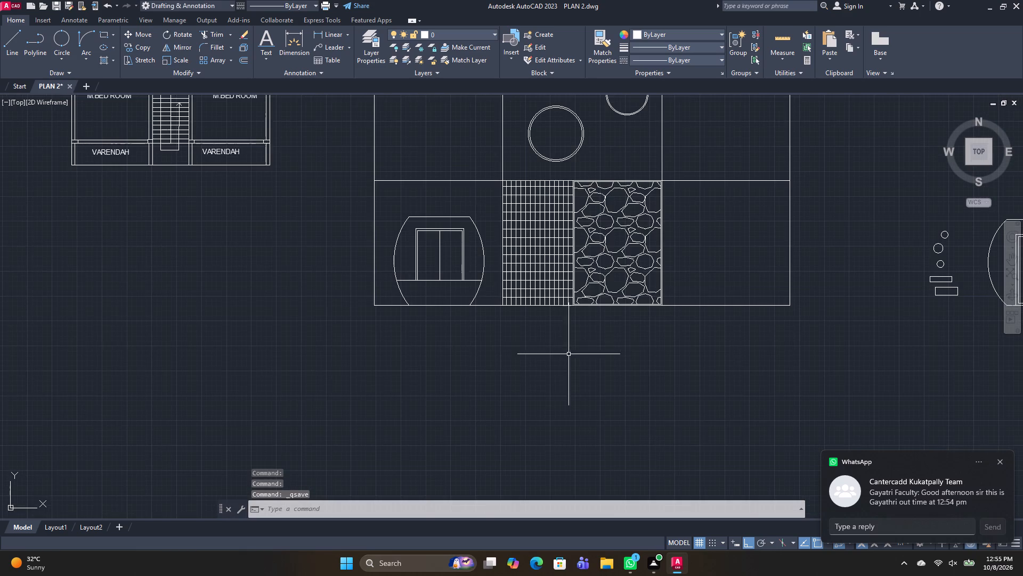
{"action": "middle_click_drag", "start_coordinate": [794, 334], "coordinate": [634, 336]}
{"action": "left_click", "coordinate": [821, 318]}
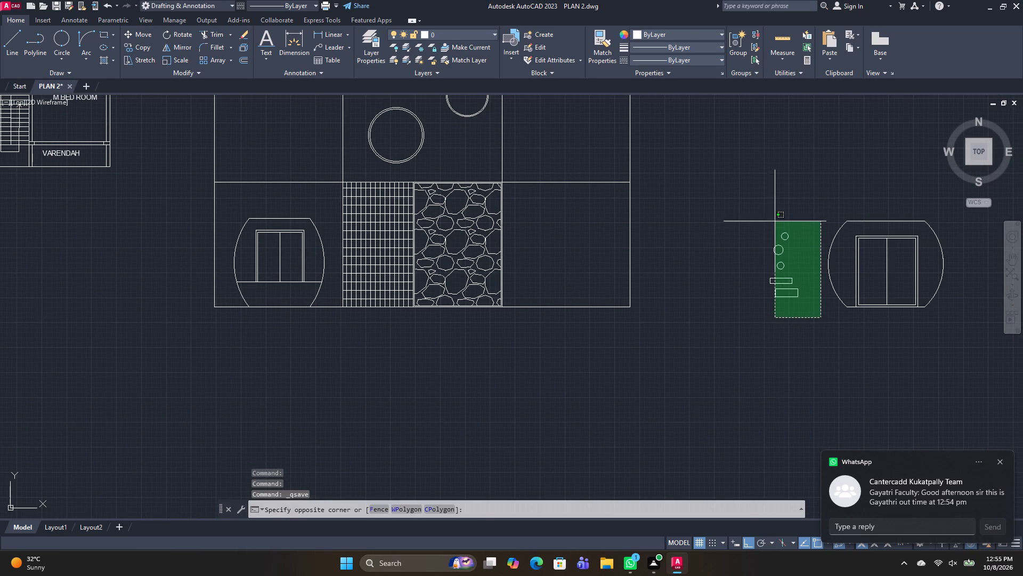
{"action": "left_click", "coordinate": [775, 219]}
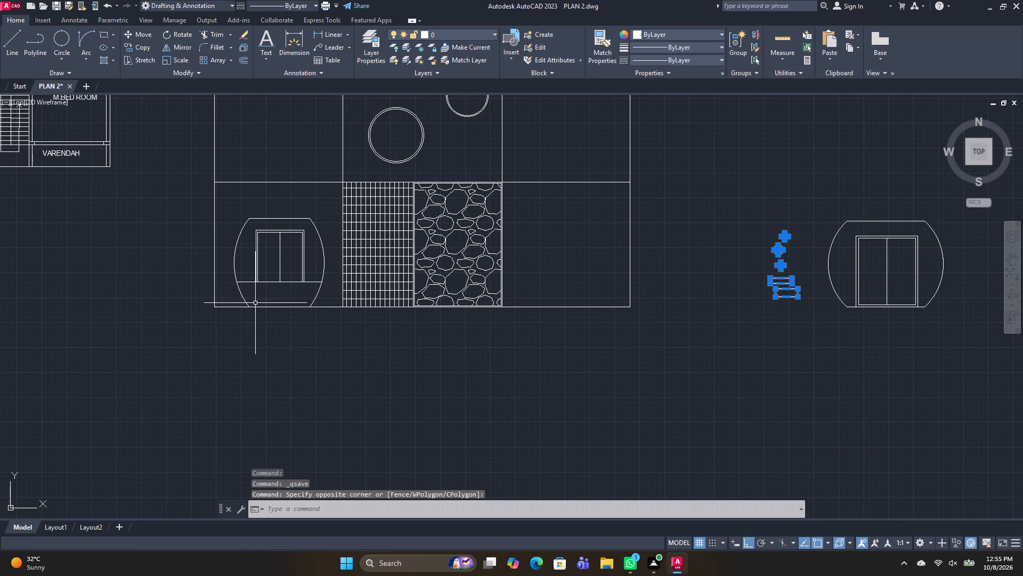
{"action": "type", "text": "CO"}
{"action": "key", "text": "space"}
{"action": "left_click", "coordinate": [768, 262]}
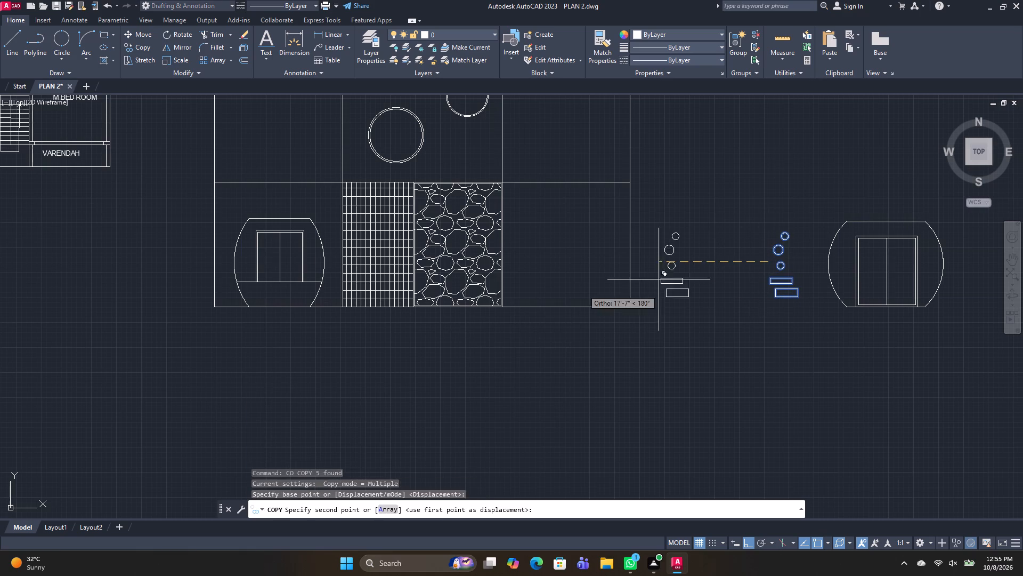
{"action": "scroll", "coordinate": [214, 263], "scroll_direction": "up", "scroll_amount": 2}
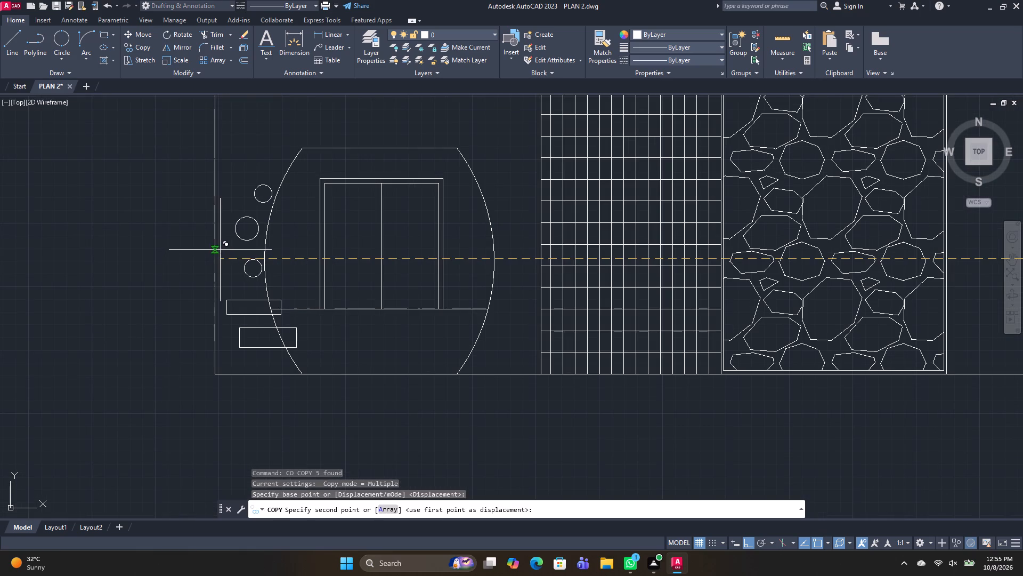
{"action": "left_click", "coordinate": [753, 542]}
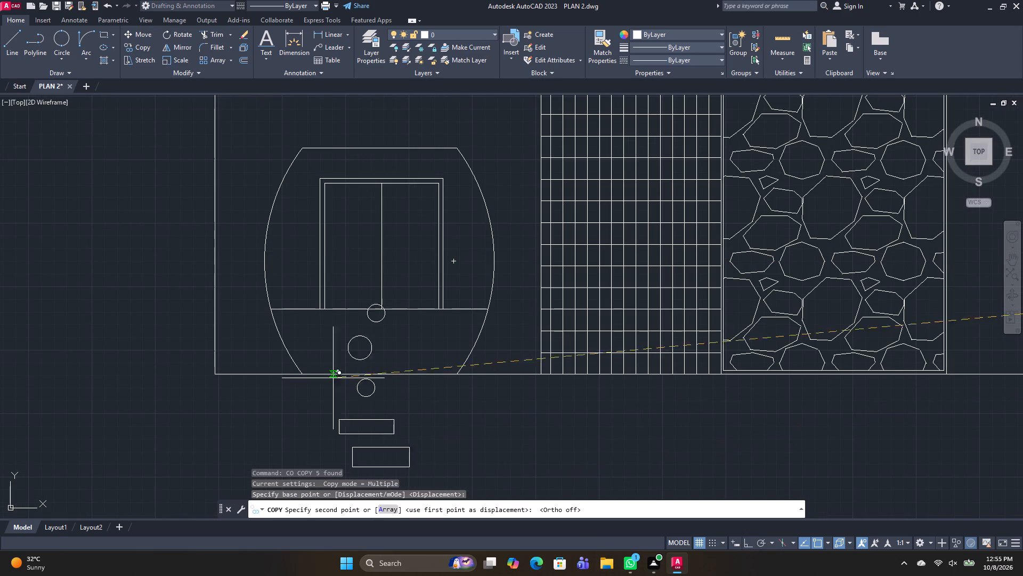
{"action": "middle_click_drag", "start_coordinate": [213, 208], "coordinate": [294, 220]}
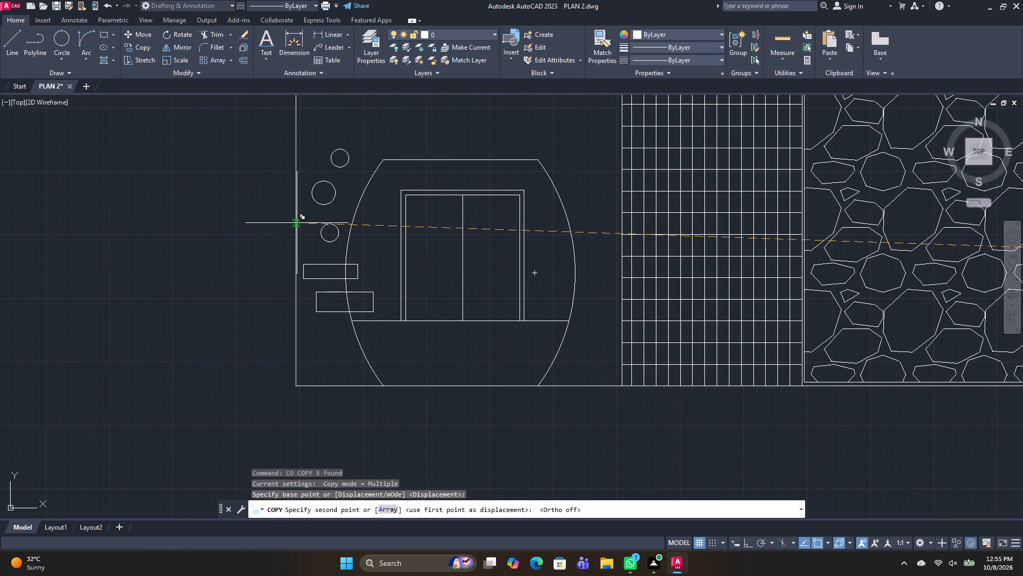
{"action": "left_click", "coordinate": [295, 223]}
{"action": "key", "text": "Escape"}
Move the grid's left boundary line a short distance outward, away from the copied small shapes.
{"action": "left_click", "coordinate": [300, 238]}
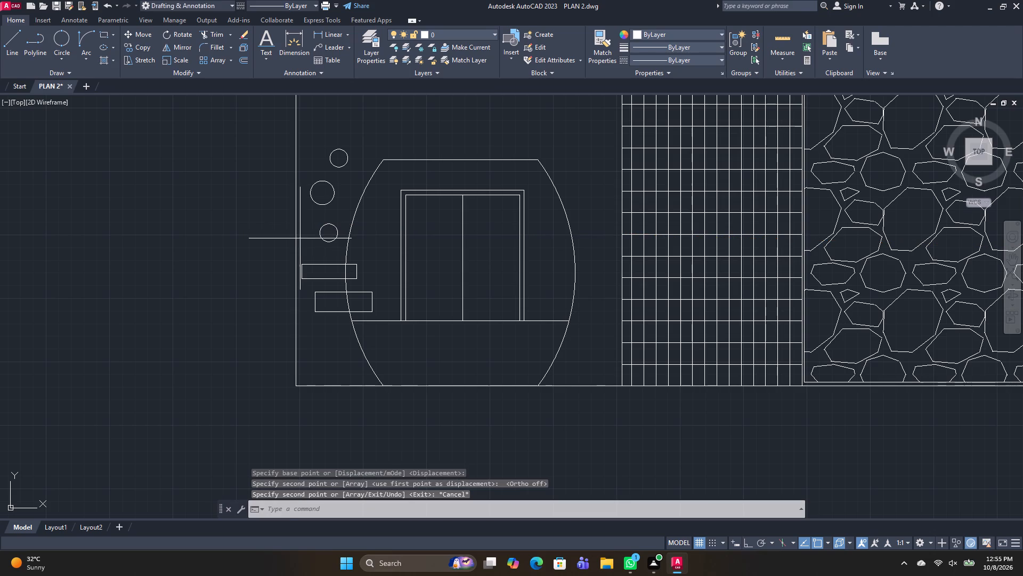
{"action": "left_click", "coordinate": [275, 208]}
{"action": "scroll", "coordinate": [294, 267], "scroll_direction": "down", "scroll_amount": 2}
{"action": "middle_click_drag", "start_coordinate": [300, 282], "coordinate": [398, 370]}
{"action": "type", "text": "M"}
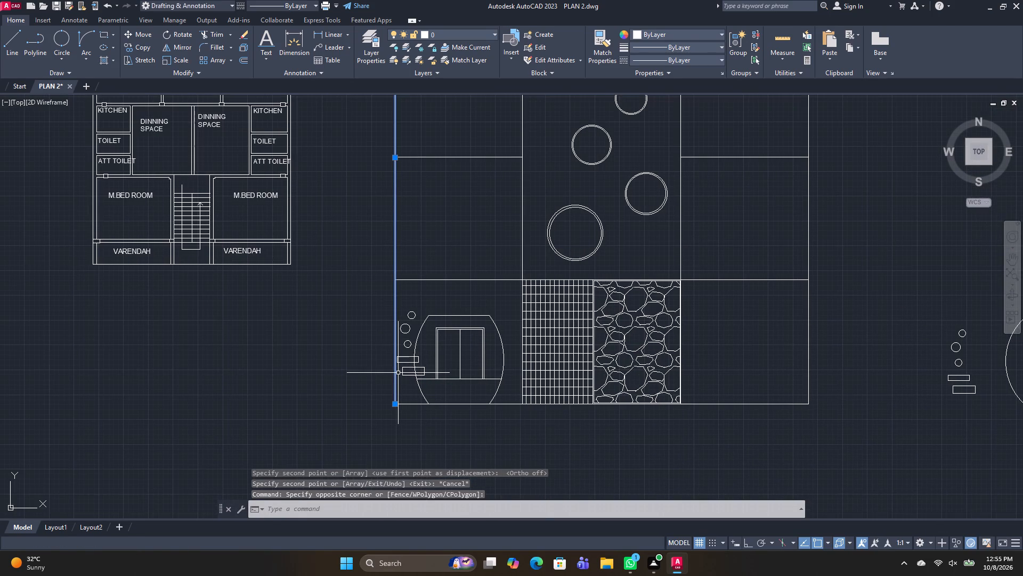
{"action": "key", "text": "space"}
{"action": "left_click", "coordinate": [394, 157]}
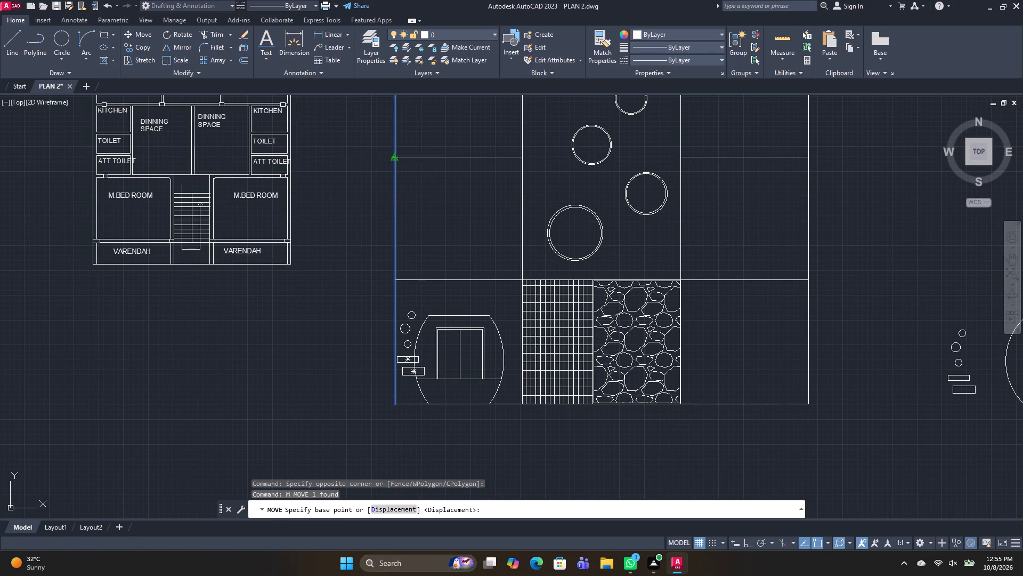
{"action": "left_click", "coordinate": [377, 157]}
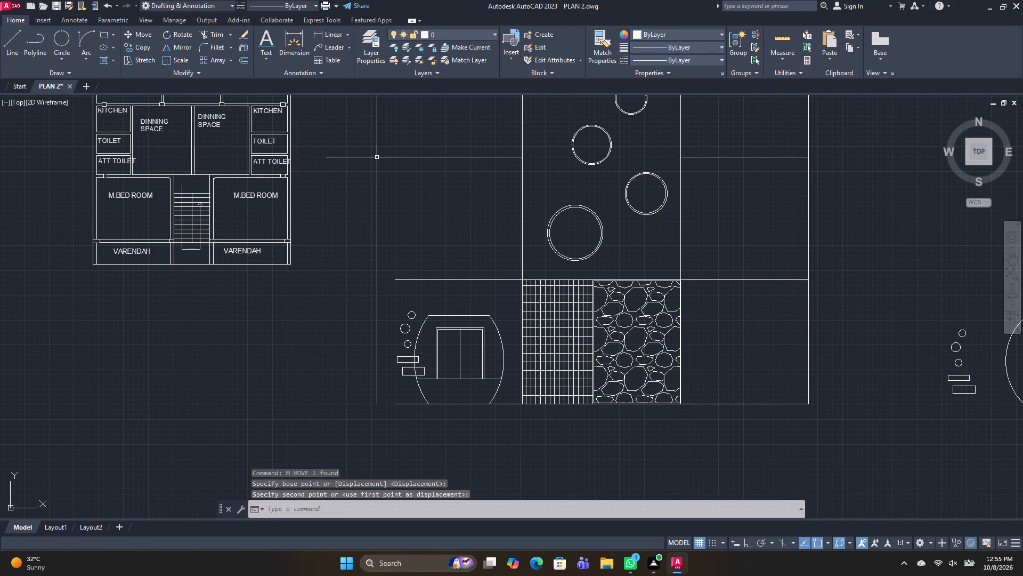
{"action": "key", "text": "space"}
{"action": "scroll", "coordinate": [396, 384], "scroll_direction": "up", "scroll_amount": 2}
{"action": "key", "text": "Escape"}
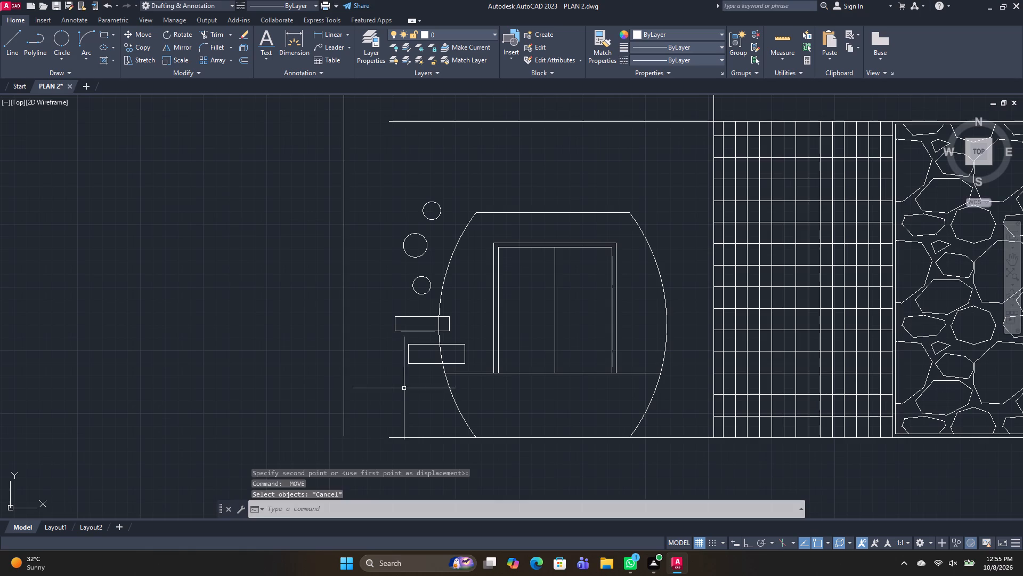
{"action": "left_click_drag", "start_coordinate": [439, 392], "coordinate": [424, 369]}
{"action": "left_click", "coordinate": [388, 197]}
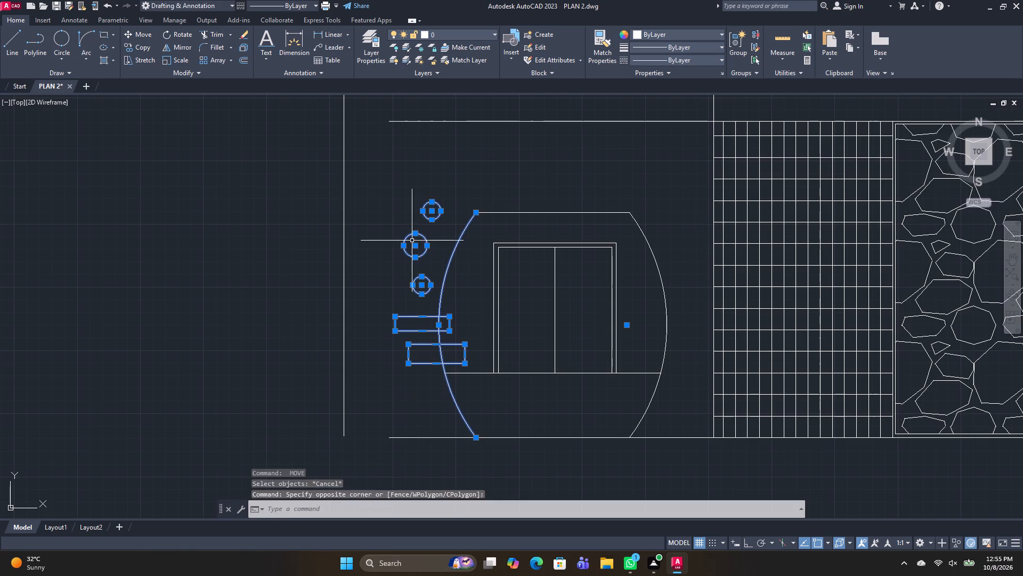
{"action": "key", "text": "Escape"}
Move the copied three circles and two rectangles clear of the figure's left arc, toward the relocated boundary line.
{"action": "left_click_drag", "start_coordinate": [415, 385], "coordinate": [402, 365]}
{"action": "left_click", "coordinate": [403, 179]}
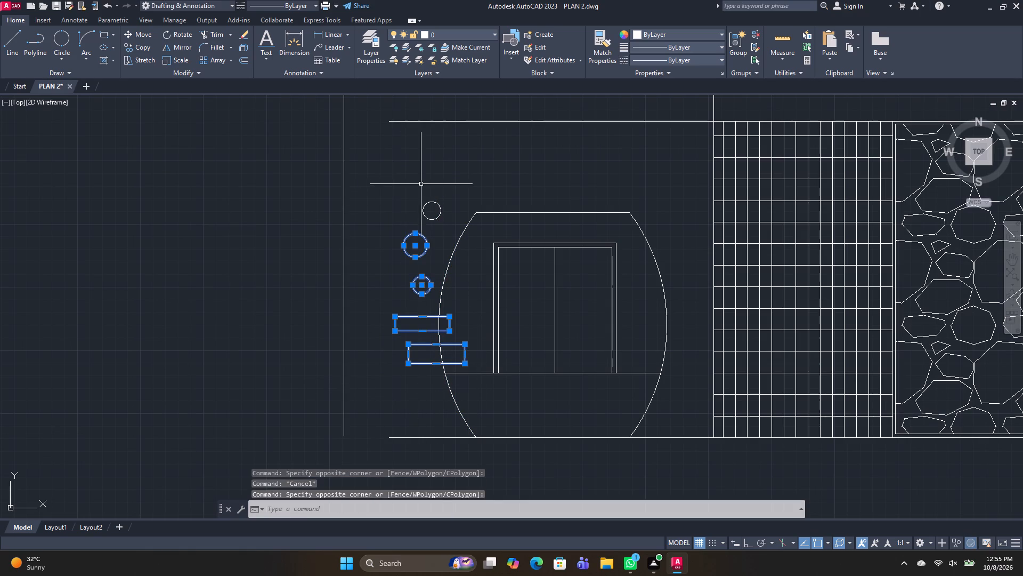
{"action": "left_click_drag", "start_coordinate": [443, 197], "coordinate": [433, 209]}
{"action": "left_click", "coordinate": [416, 215]}
{"action": "type", "text": "M"}
{"action": "key", "text": "space"}
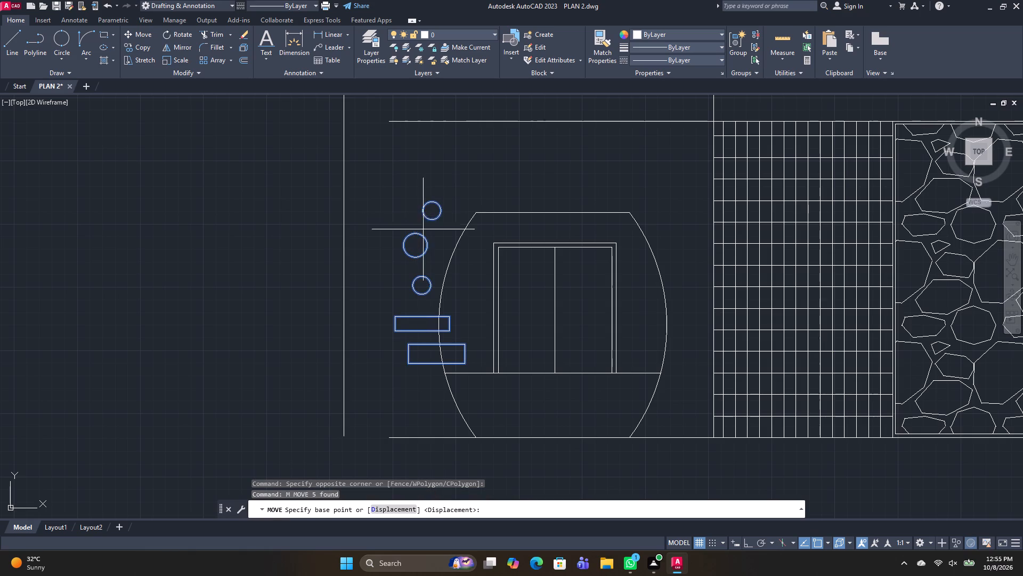
{"action": "left_click", "coordinate": [421, 284]}
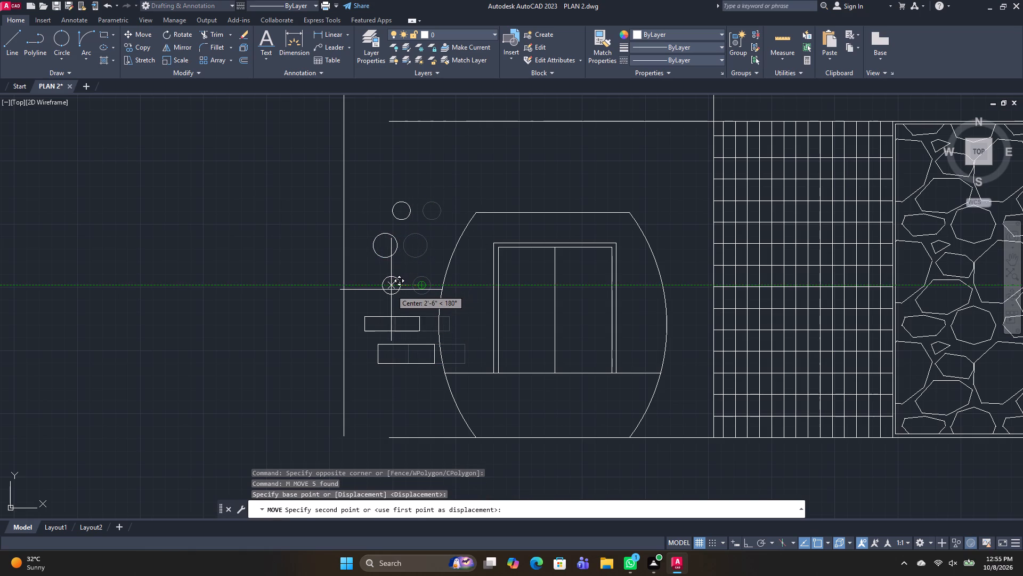
{"action": "left_click", "coordinate": [386, 290]}
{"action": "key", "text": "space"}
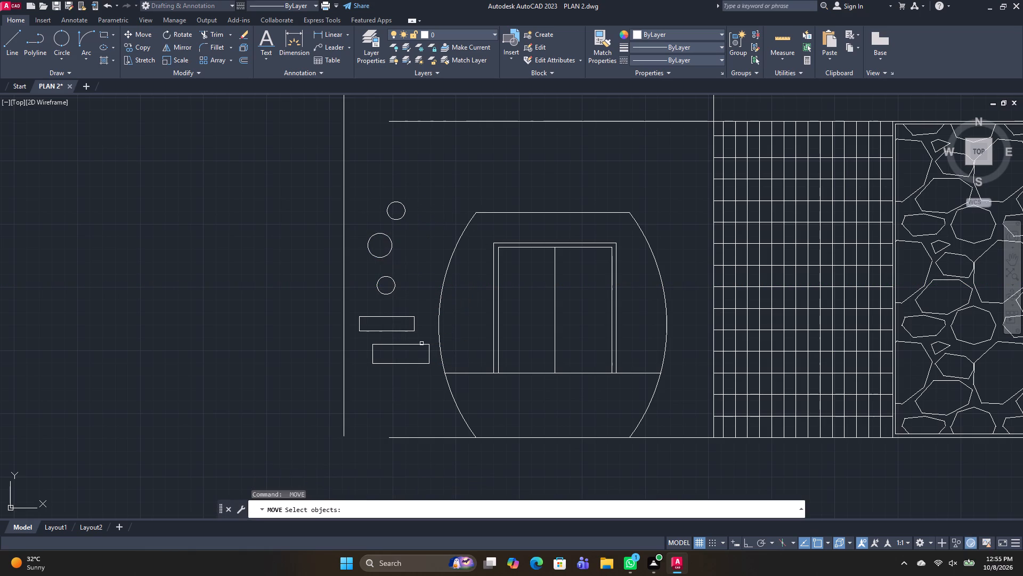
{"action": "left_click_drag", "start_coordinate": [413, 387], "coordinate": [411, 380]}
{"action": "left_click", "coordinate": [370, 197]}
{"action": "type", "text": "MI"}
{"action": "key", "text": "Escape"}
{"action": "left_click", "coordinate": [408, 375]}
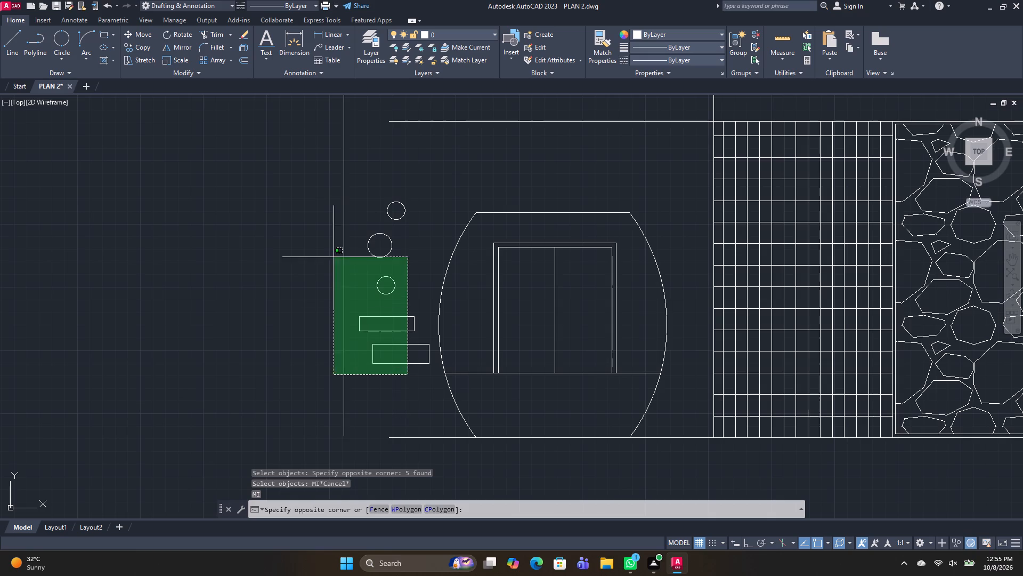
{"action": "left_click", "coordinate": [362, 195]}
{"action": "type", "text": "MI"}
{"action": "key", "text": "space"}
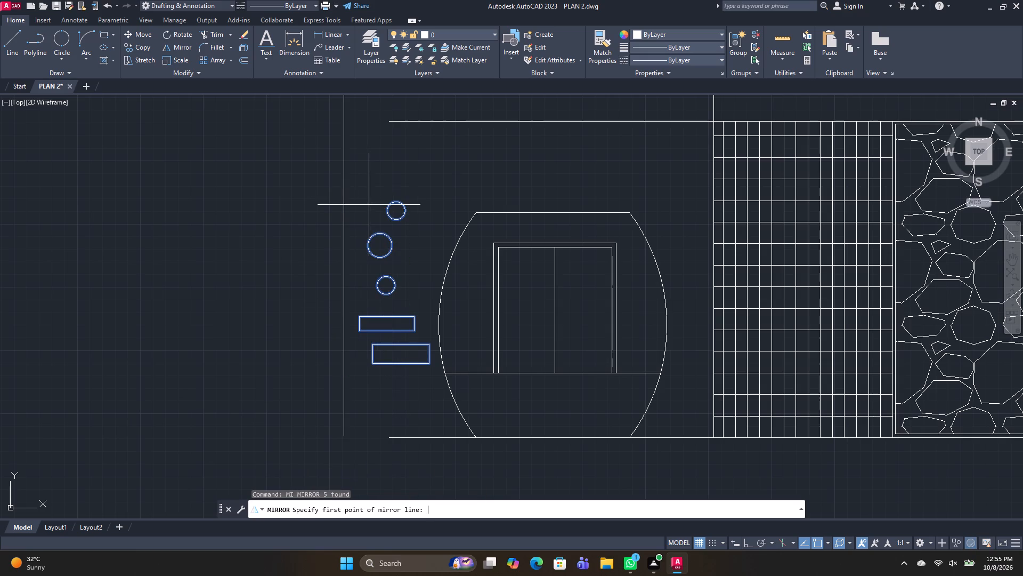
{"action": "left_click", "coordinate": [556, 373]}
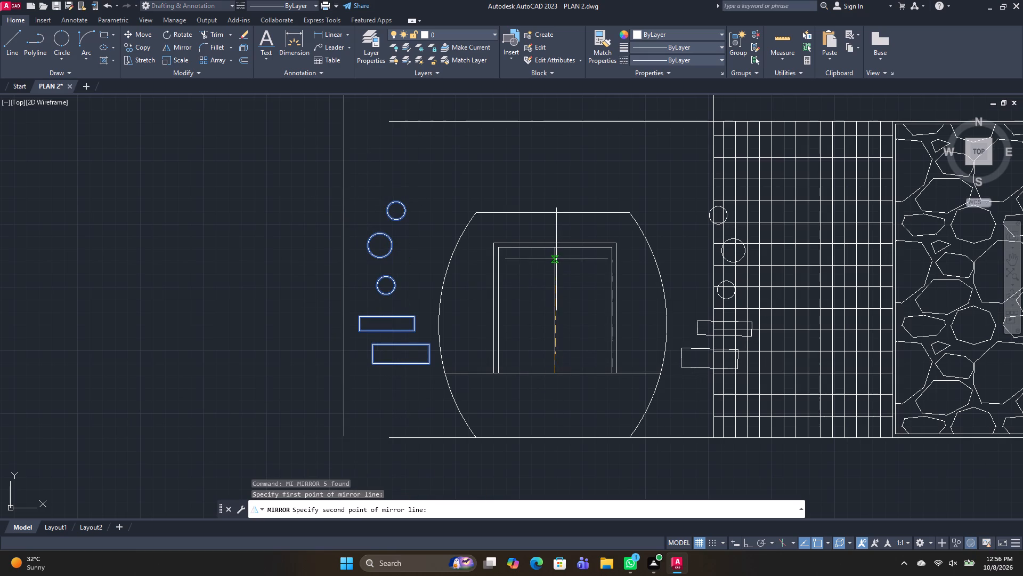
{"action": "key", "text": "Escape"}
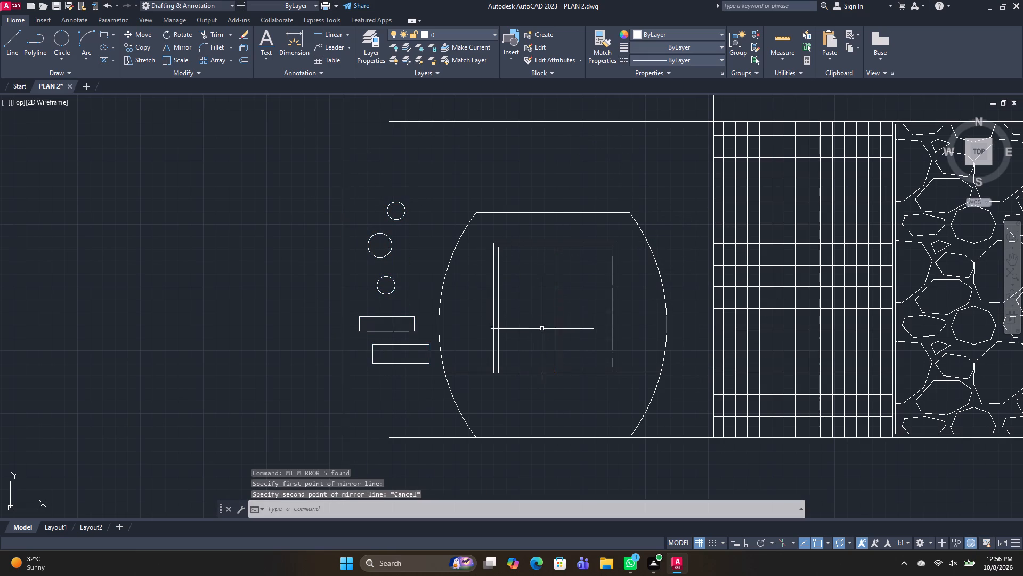
Mirror the three circles and two rectangles about the grid's left boundary line, keeping the originals.
{"action": "left_click_drag", "start_coordinate": [407, 386], "coordinate": [387, 350]}
{"action": "left_click", "coordinate": [373, 183]}
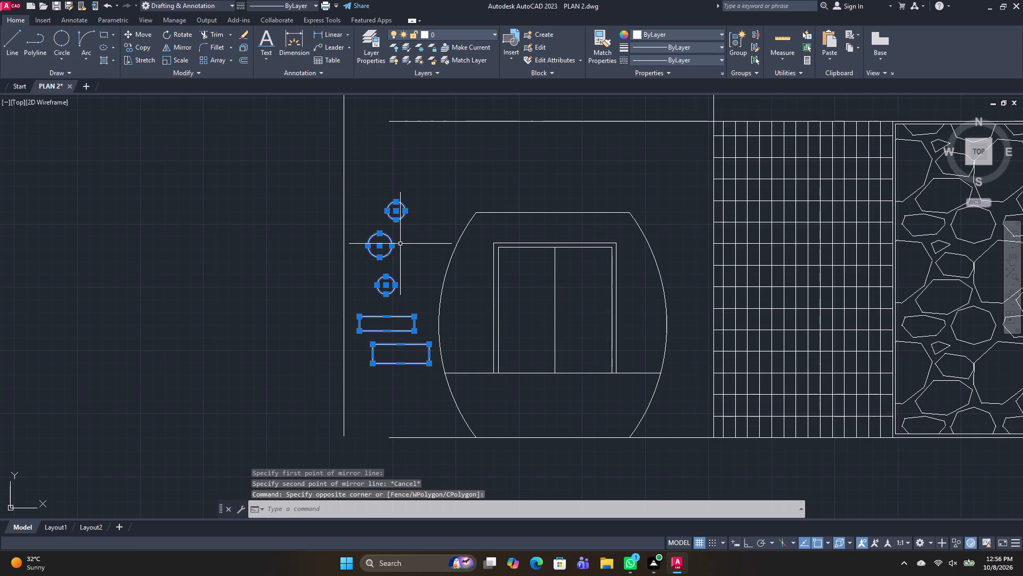
{"action": "type", "text": "MI"}
{"action": "key", "text": "space"}
{"action": "left_click", "coordinate": [344, 325]}
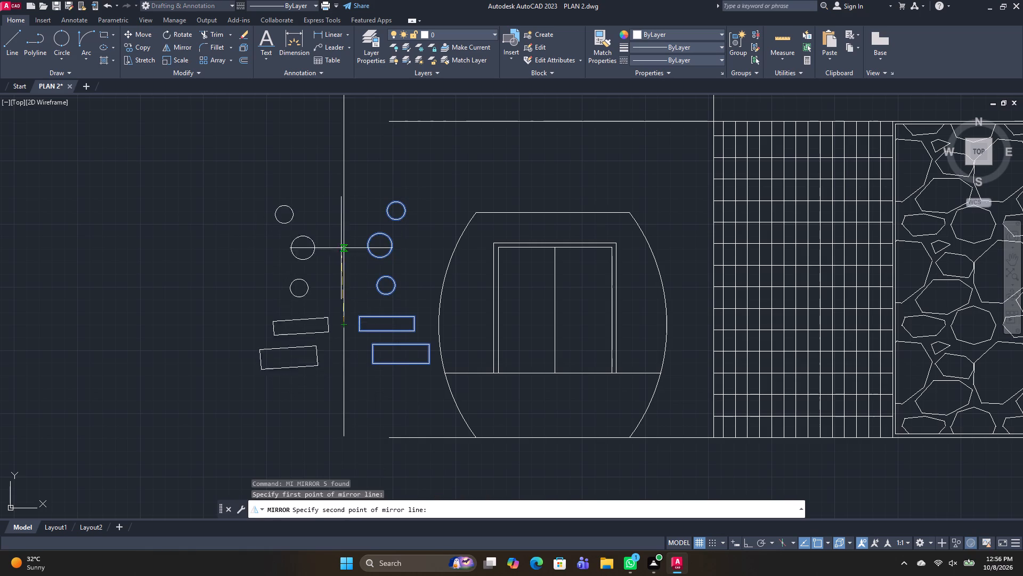
{"action": "left_click", "coordinate": [343, 219]}
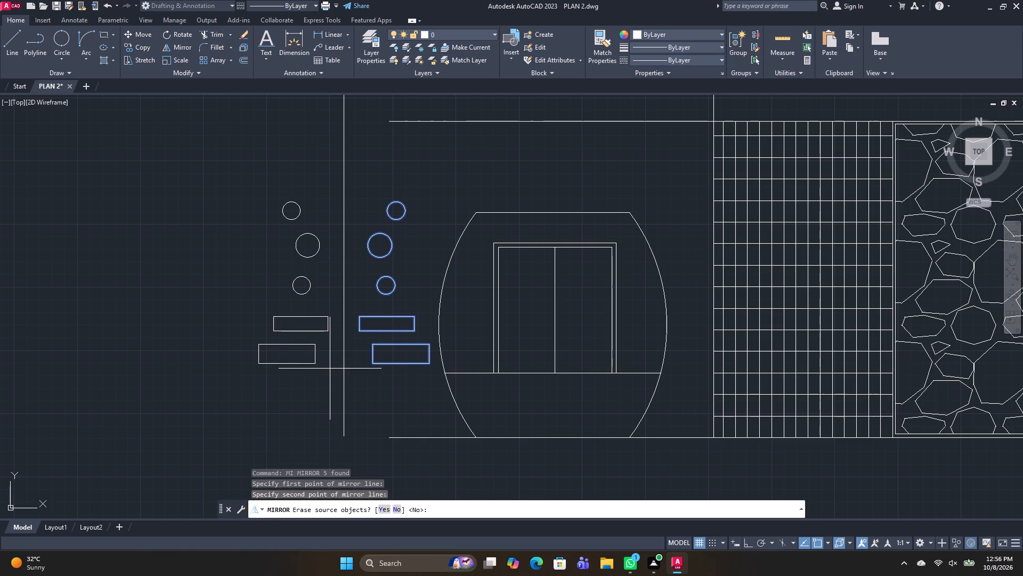
{"action": "key", "text": "space"}
Copy the mirrored circles and rectangles to the gap between the figure's right arc and the hatched grid cell.
{"action": "left_click_drag", "start_coordinate": [328, 382], "coordinate": [321, 359]}
{"action": "left_click", "coordinate": [238, 193]}
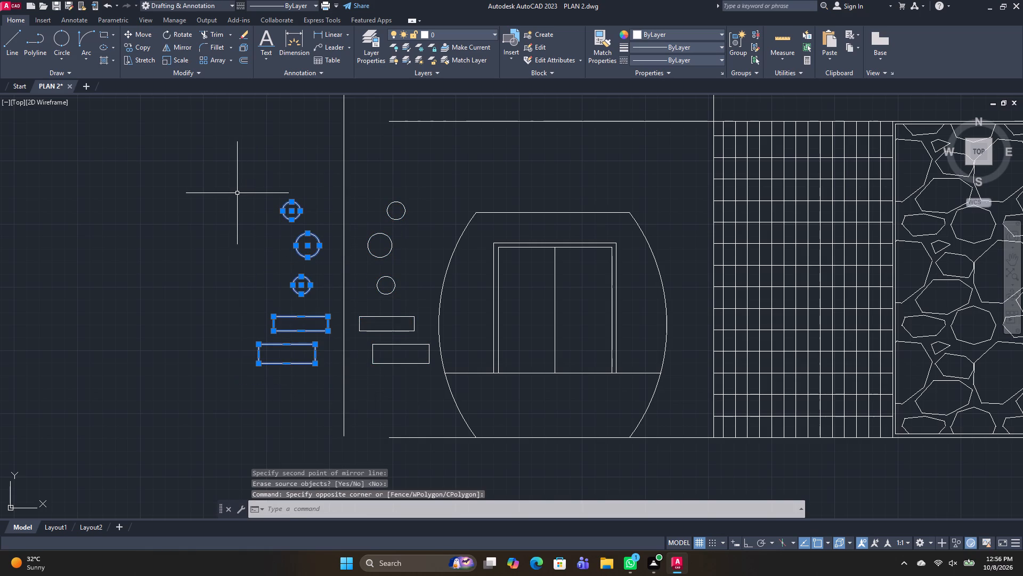
{"action": "type", "text": "CO"}
{"action": "key", "text": "space"}
{"action": "left_click", "coordinate": [281, 275]}
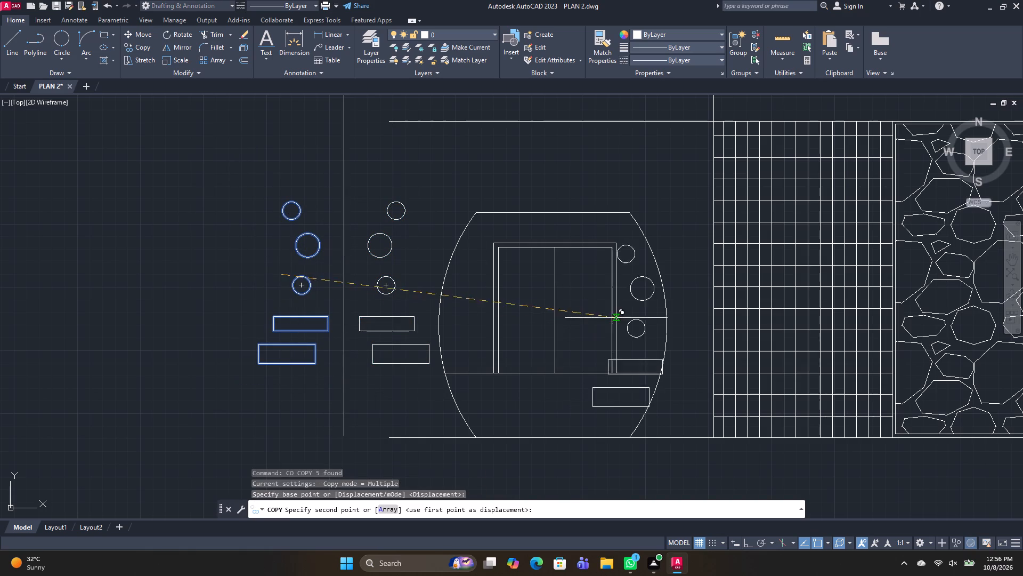
{"action": "middle_click_drag", "start_coordinate": [673, 289], "coordinate": [591, 264]}
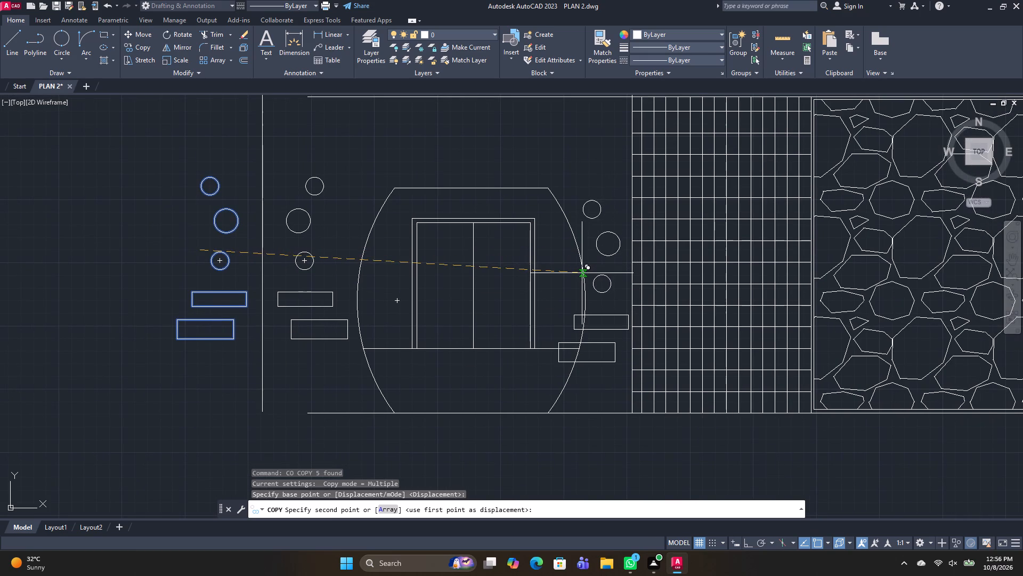
{"action": "left_click", "coordinate": [583, 257]}
{"action": "key", "text": "space"}
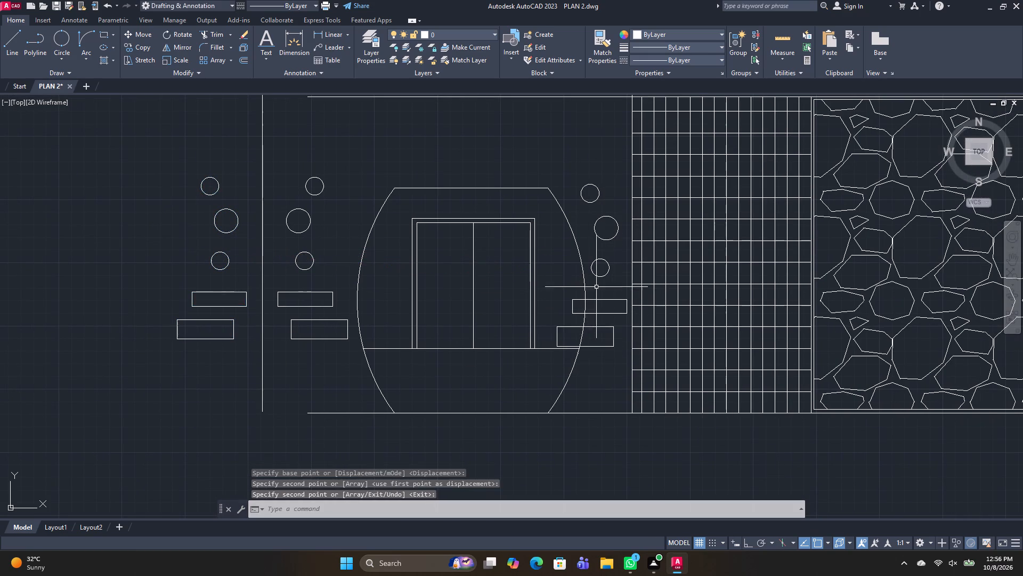
Scale down the arc-sided figure with its double frame, together with the lower rectangle overlapping its right arc, about a point near the figure's centre.
{"action": "left_click_drag", "start_coordinate": [570, 402], "coordinate": [556, 387]}
{"action": "left_click", "coordinate": [368, 186]}
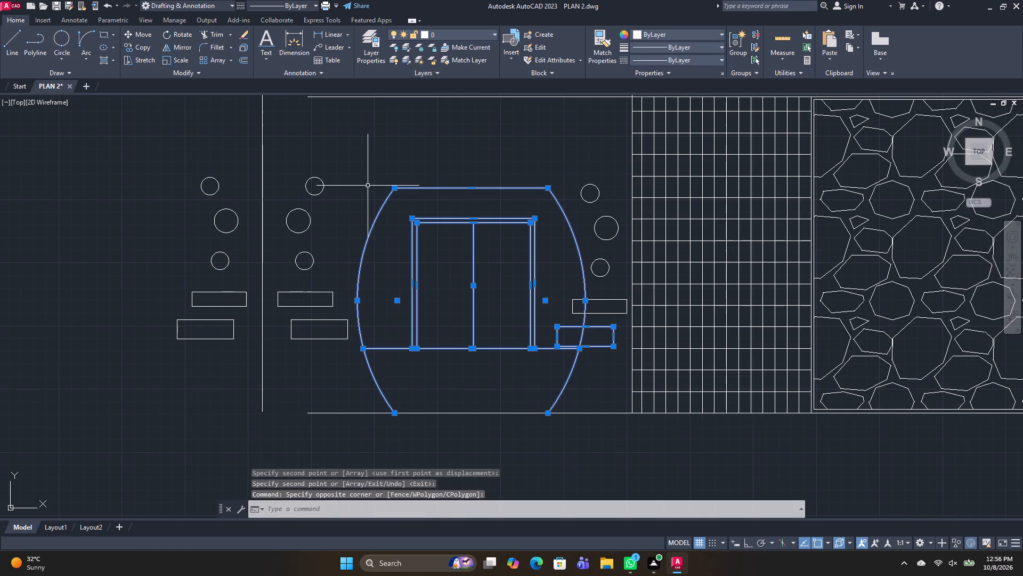
{"action": "type", "text": "SC"}
{"action": "key", "text": "space"}
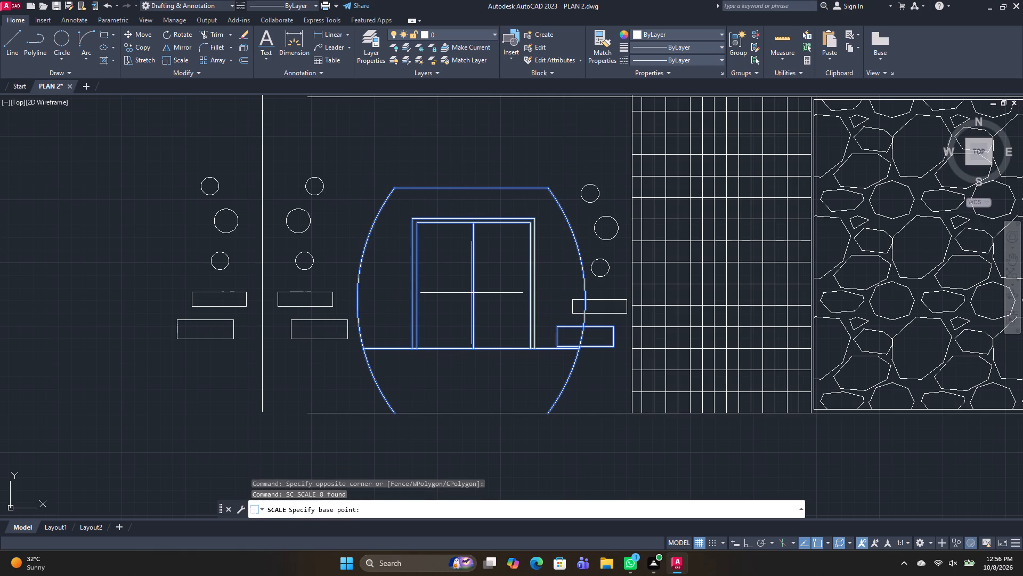
{"action": "left_click", "coordinate": [465, 294]}
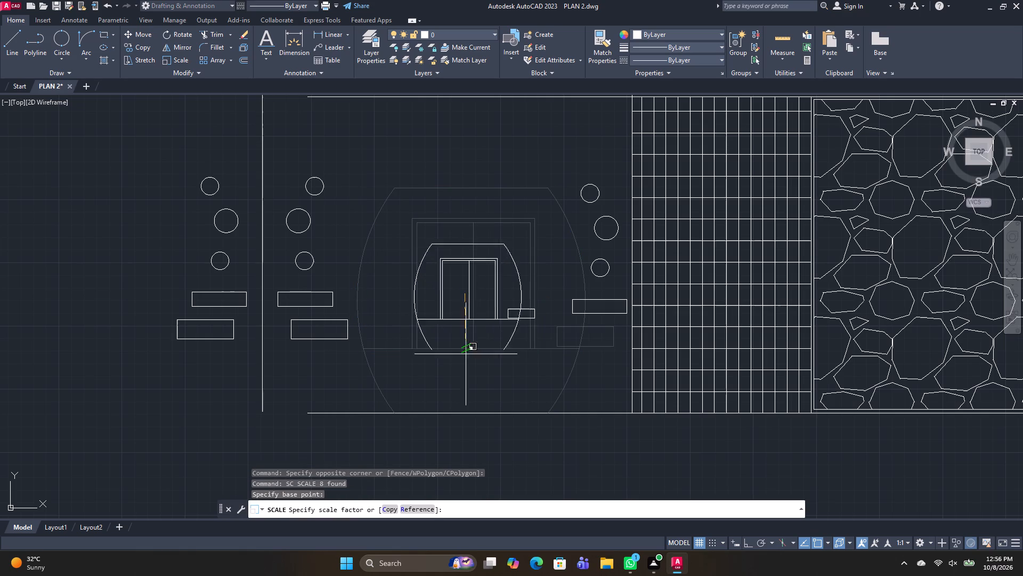
{"action": "left_click", "coordinate": [482, 403]}
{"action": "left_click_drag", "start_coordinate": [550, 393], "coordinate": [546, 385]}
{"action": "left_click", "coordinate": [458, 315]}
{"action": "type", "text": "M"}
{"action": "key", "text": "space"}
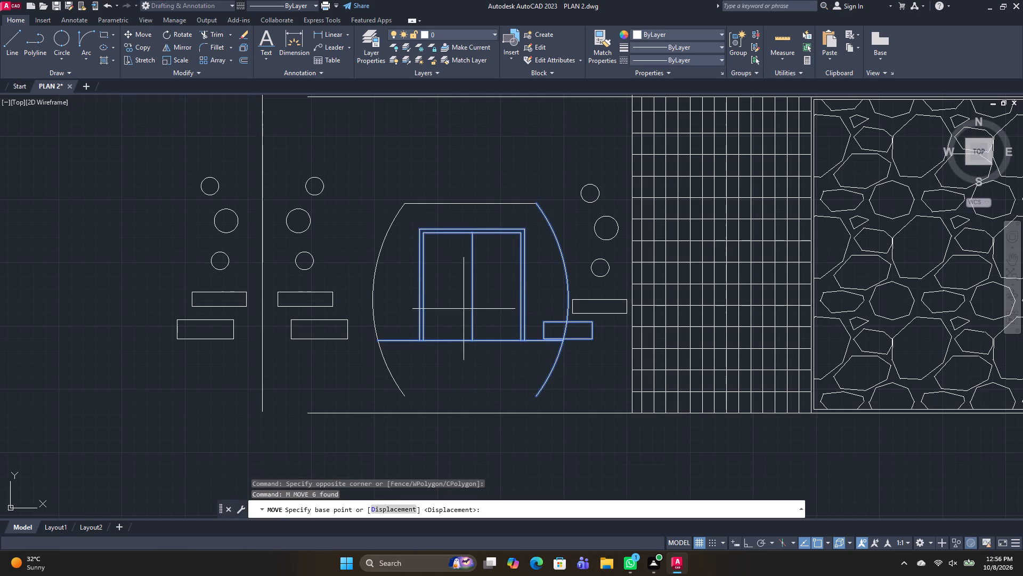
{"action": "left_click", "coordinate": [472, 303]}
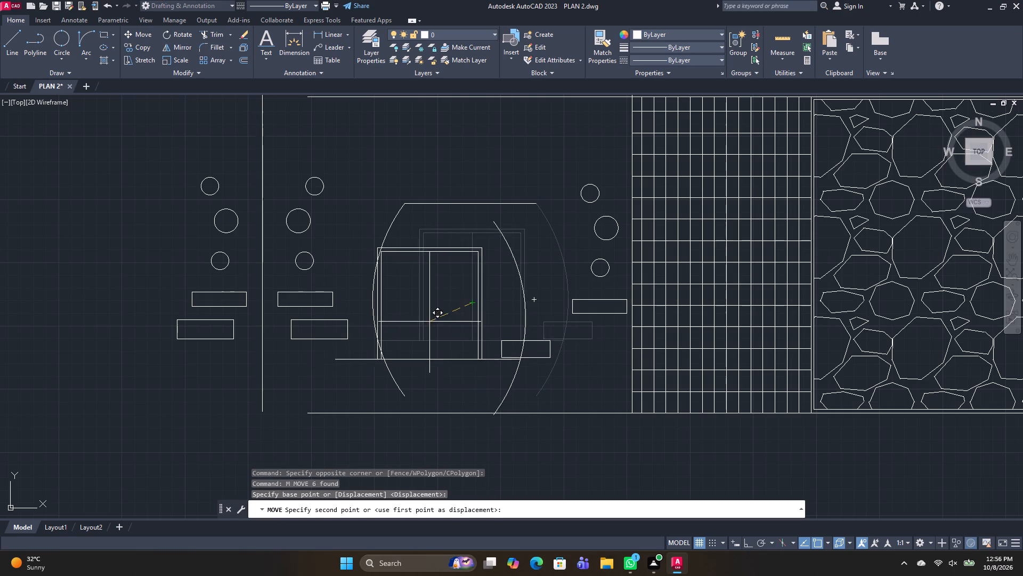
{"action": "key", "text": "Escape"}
Move the arc-sided figure with its double frame and overlapping lower rectangle slightly toward the grid's left boundary line, off its top line.
{"action": "left_click_drag", "start_coordinate": [571, 387], "coordinate": [544, 378]}
{"action": "left_click", "coordinate": [369, 271]}
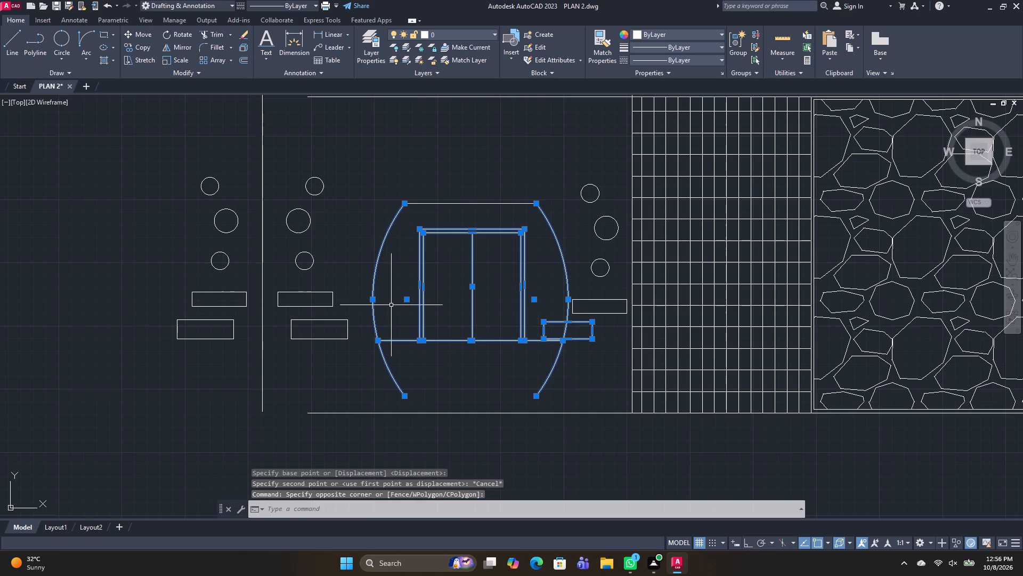
{"action": "type", "text": "M"}
{"action": "key", "text": "space"}
{"action": "left_click", "coordinate": [473, 289]}
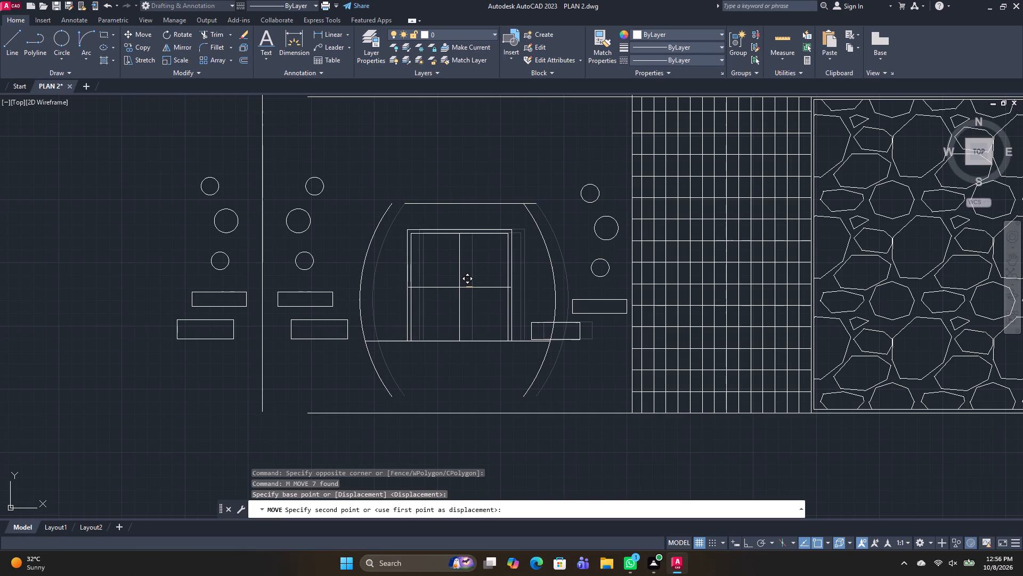
{"action": "left_click", "coordinate": [460, 287]}
{"action": "key", "text": "Escape"}
Extend the four upper horizontal grid lines of the left column to meet the relocated left boundary line.
{"action": "type", "text": "TR"}
{"action": "key", "text": "space"}
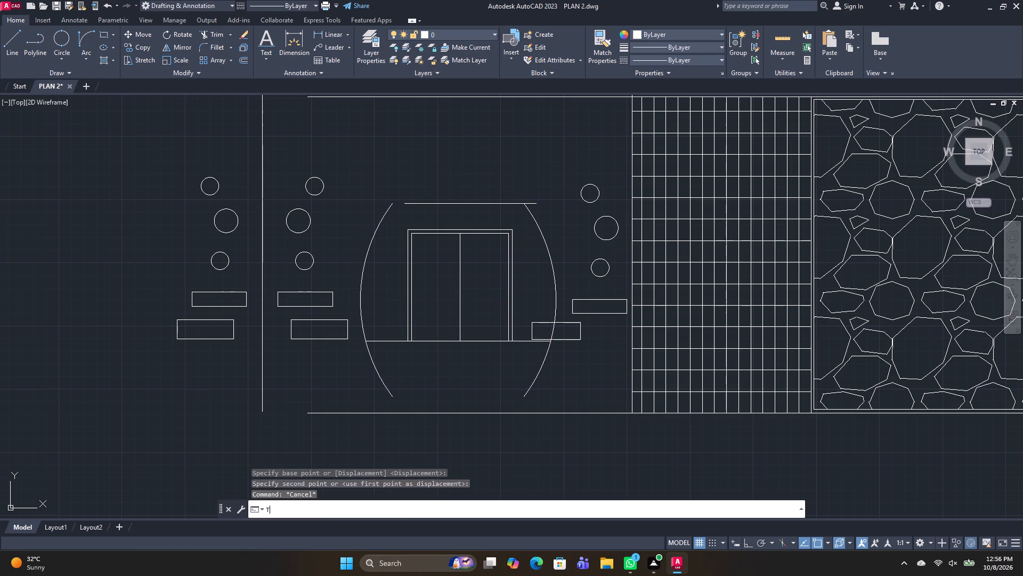
{"action": "left_click", "coordinate": [372, 358]}
{"action": "key", "text": "ctrl+z"}
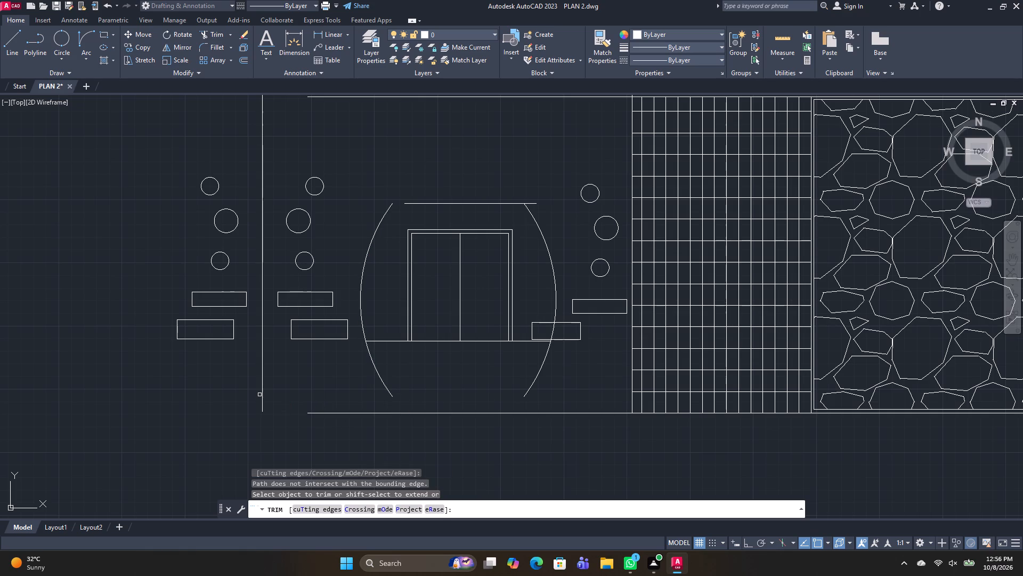
{"action": "middle_click_drag", "start_coordinate": [331, 167], "coordinate": [334, 169]}
{"action": "middle_click_drag", "start_coordinate": [334, 169], "coordinate": [363, 286]}
{"action": "scroll", "coordinate": [400, 244], "scroll_direction": "down", "scroll_amount": 3}
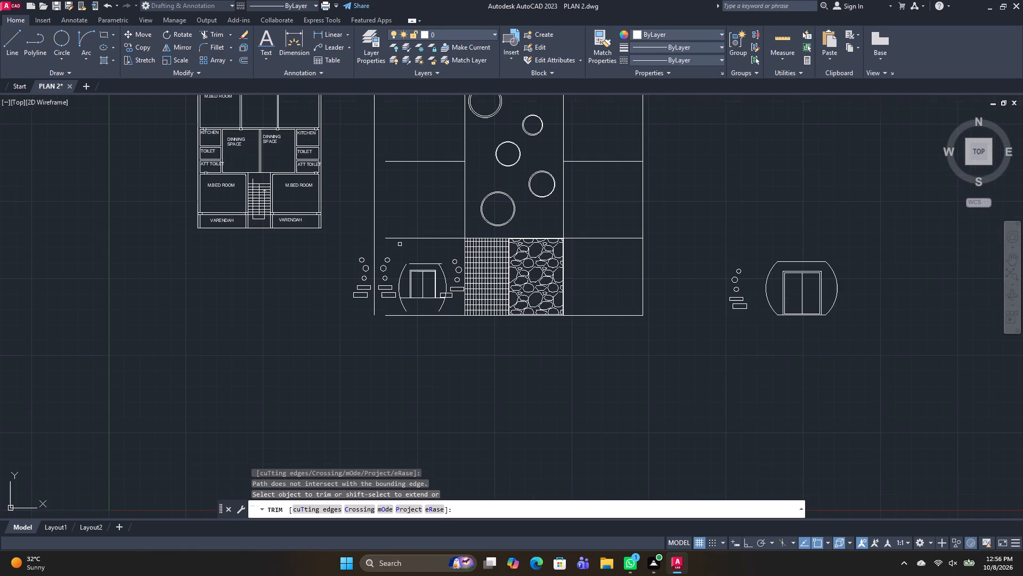
{"action": "left_click", "coordinate": [389, 239], "text": "shift"}
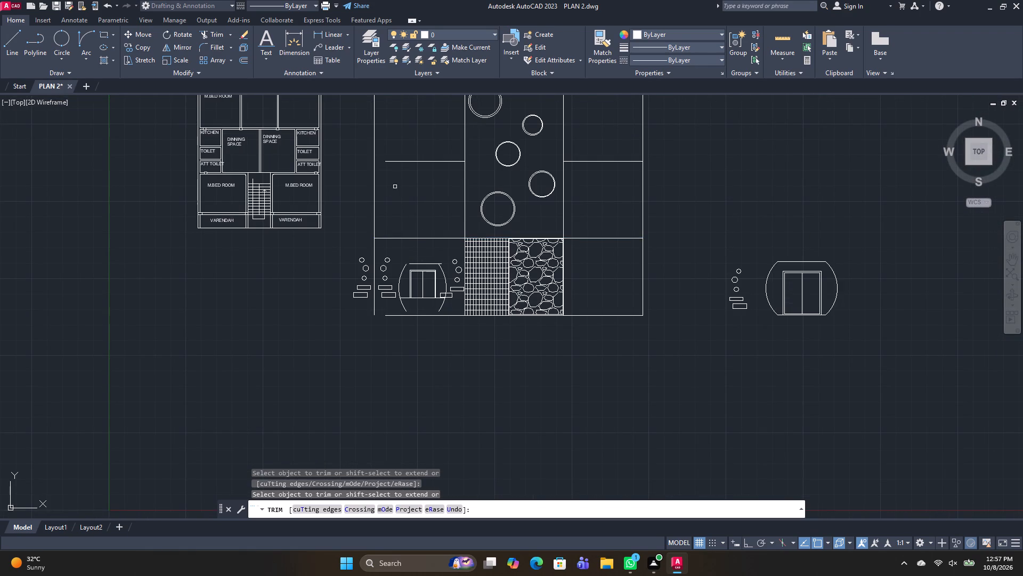
{"action": "left_click", "coordinate": [388, 162], "text": "shift"}
{"action": "middle_click_drag", "start_coordinate": [423, 190], "coordinate": [439, 278]}
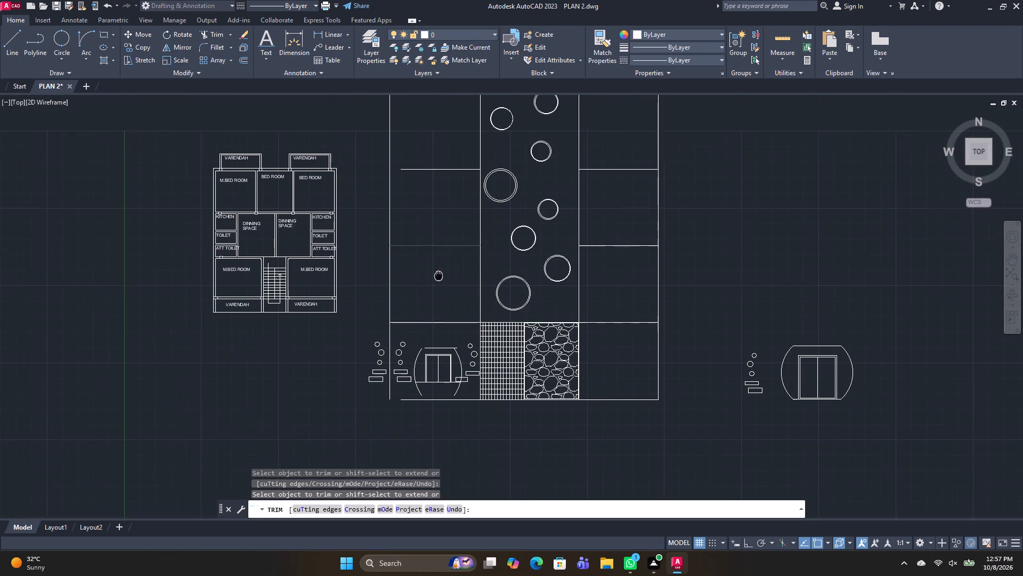
{"action": "left_click", "coordinate": [406, 171], "text": "shift"}
{"action": "middle_click_drag", "start_coordinate": [419, 258], "coordinate": [429, 308]}
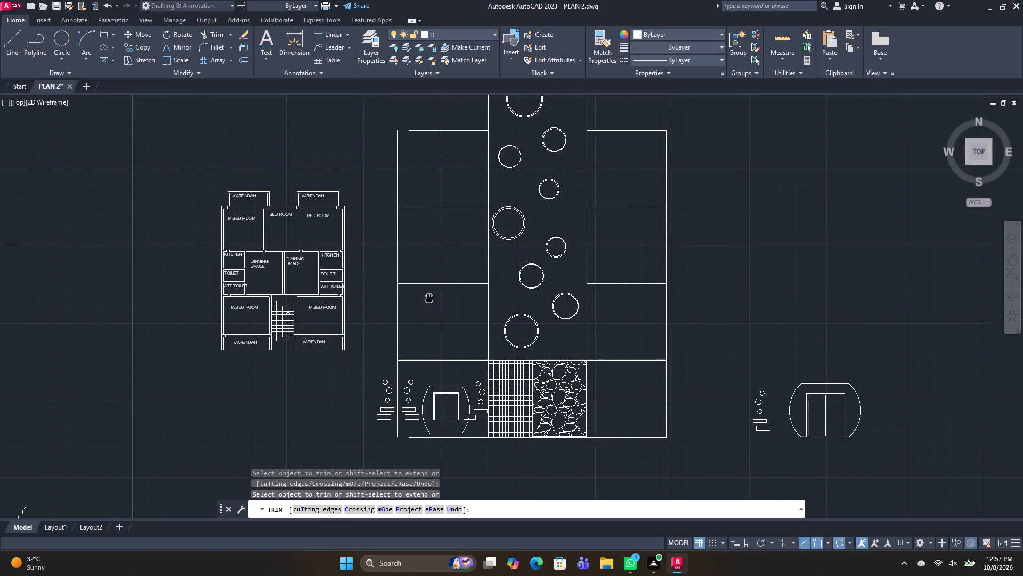
{"action": "middle_click_drag", "start_coordinate": [429, 308], "coordinate": [428, 317]}
{"action": "left_click", "coordinate": [418, 156], "text": "shift"}
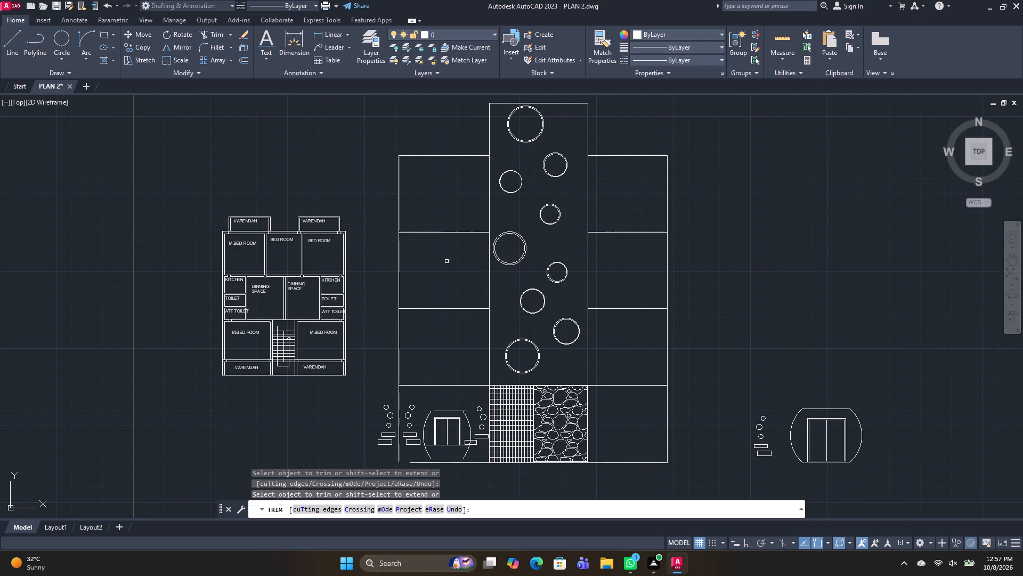
{"action": "middle_click_drag", "start_coordinate": [448, 264], "coordinate": [431, 192]}
{"action": "scroll", "coordinate": [443, 321], "scroll_direction": "up", "scroll_amount": 1}
{"action": "key", "text": "space"}
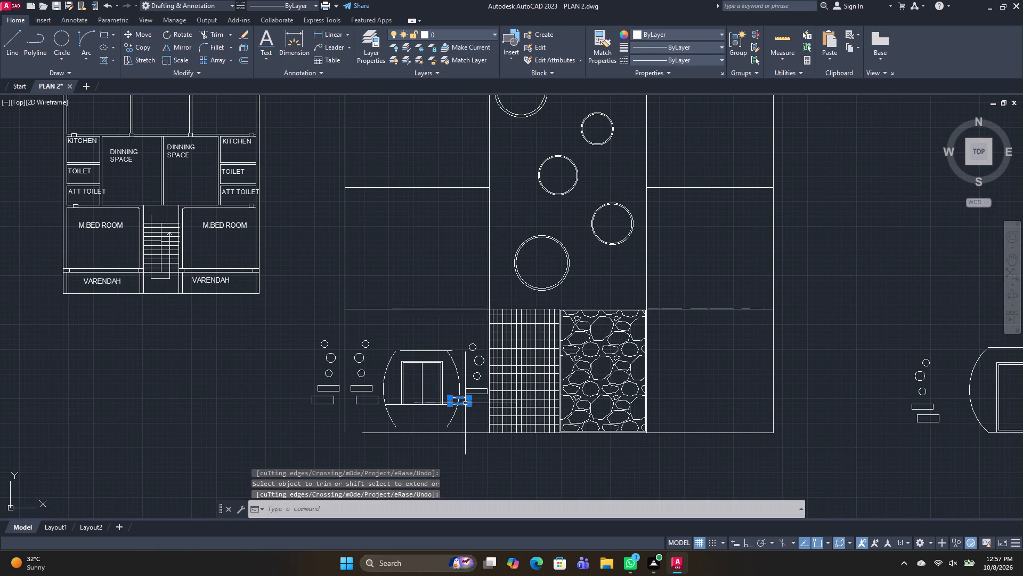
Move the lower rectangle overlapping the figure's right arc toward the hatched cell, clear of the arc.
{"action": "left_click", "coordinate": [465, 403]}
{"action": "scroll", "coordinate": [475, 420], "scroll_direction": "up", "scroll_amount": 2}
{"action": "type", "text": "M"}
{"action": "key", "text": "space"}
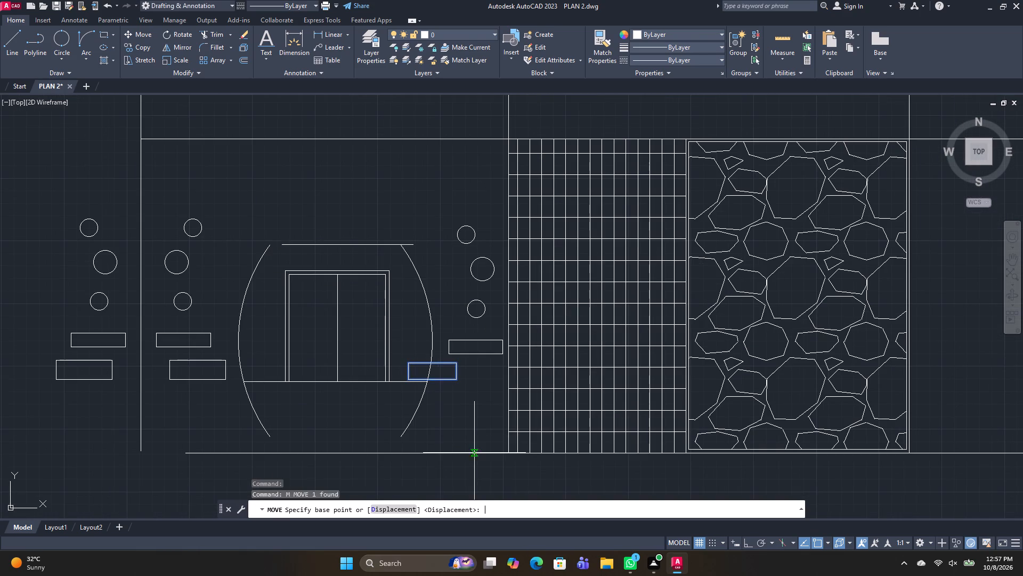
{"action": "left_click", "coordinate": [437, 416]}
{"action": "left_click", "coordinate": [464, 417]}
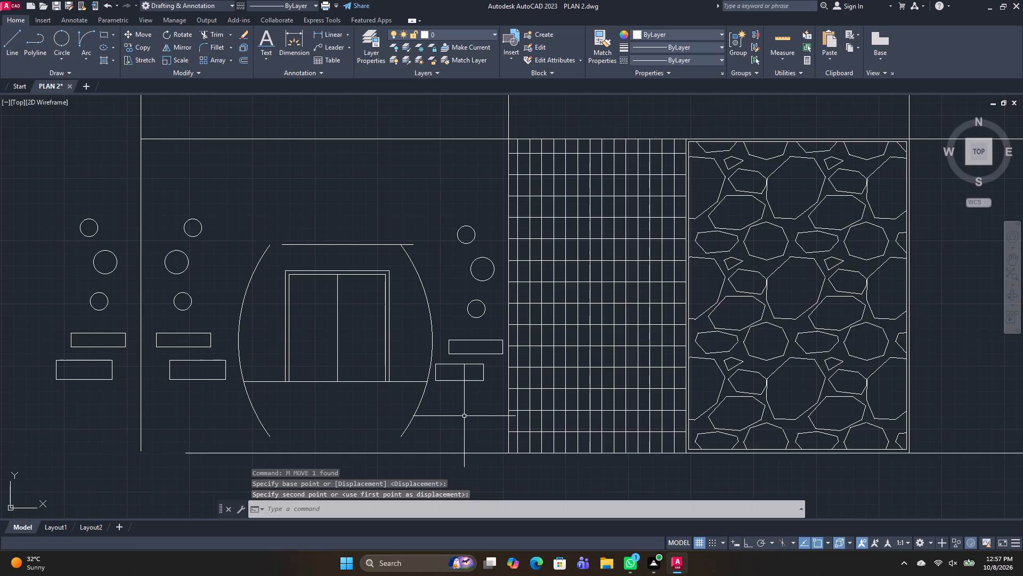
{"action": "key", "text": "Escape"}
Remove the misaligned top line above the arc-sided figure with Trim.
{"action": "type", "text": "TR"}
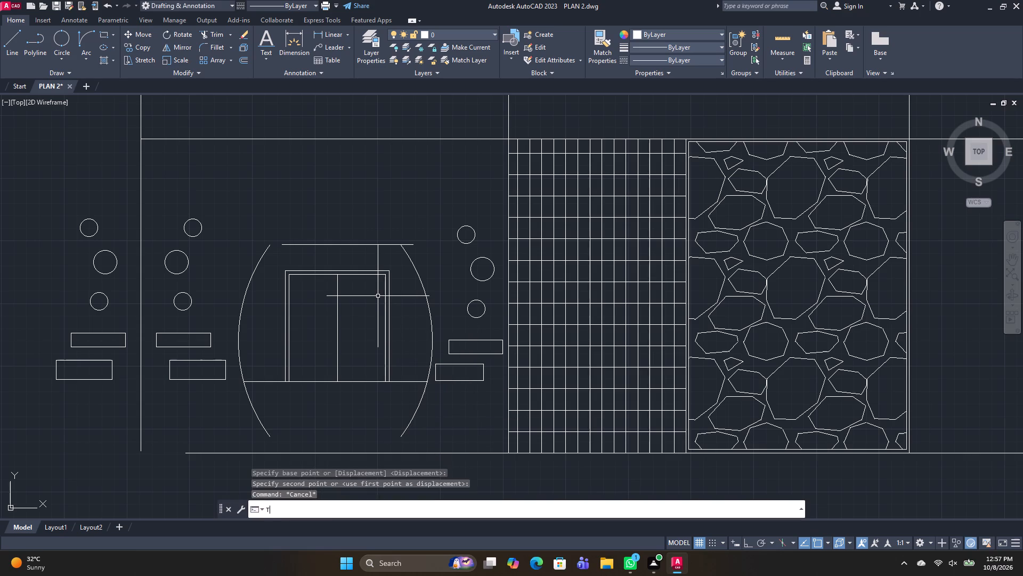
{"action": "key", "text": "space"}
{"action": "left_click", "coordinate": [304, 246], "text": "shift"}
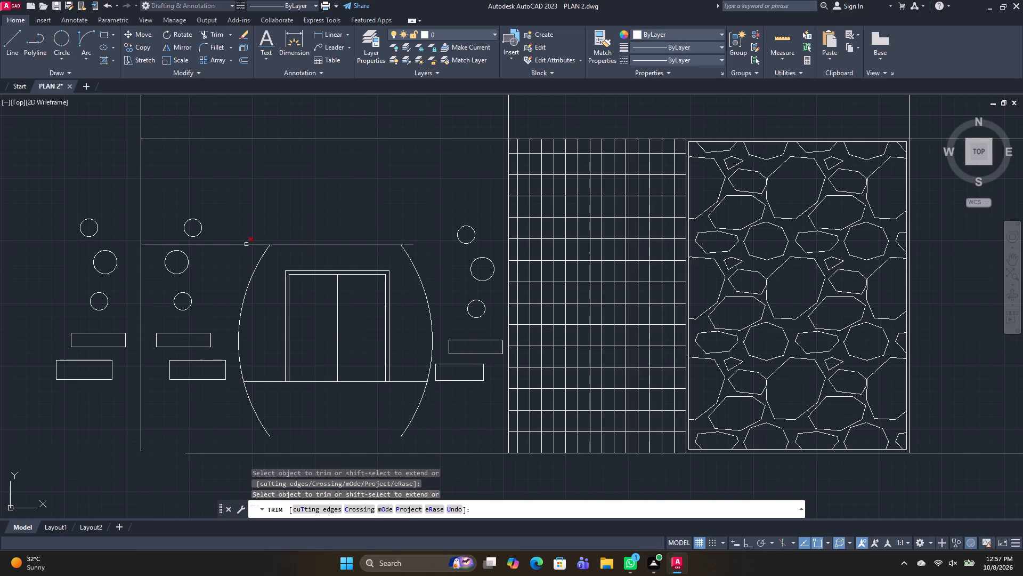
{"action": "left_click", "coordinate": [246, 241]}
{"action": "left_click", "coordinate": [245, 252]}
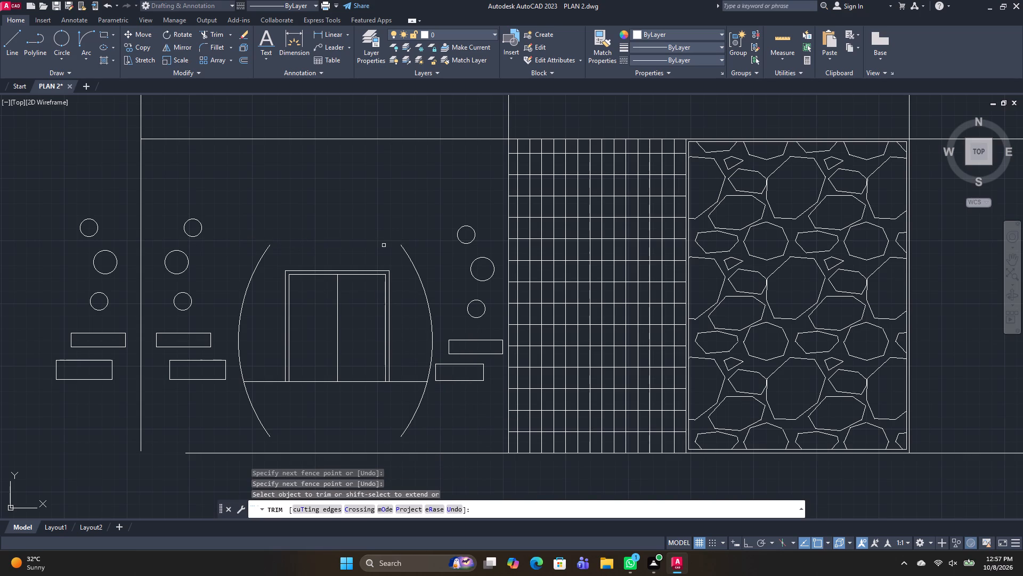
{"action": "middle_click_drag", "start_coordinate": [396, 245], "coordinate": [397, 216]}
{"action": "key", "text": "space"}
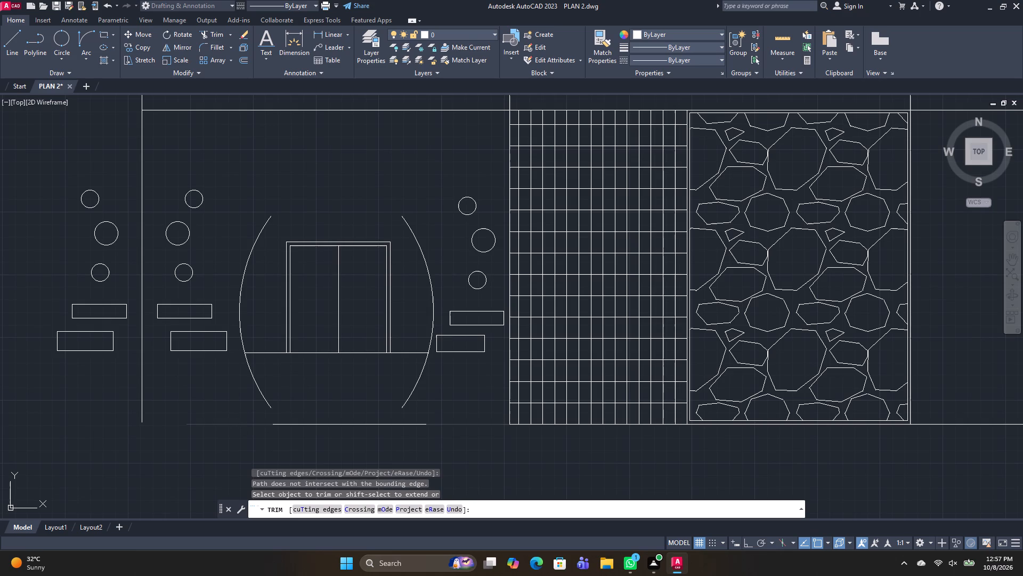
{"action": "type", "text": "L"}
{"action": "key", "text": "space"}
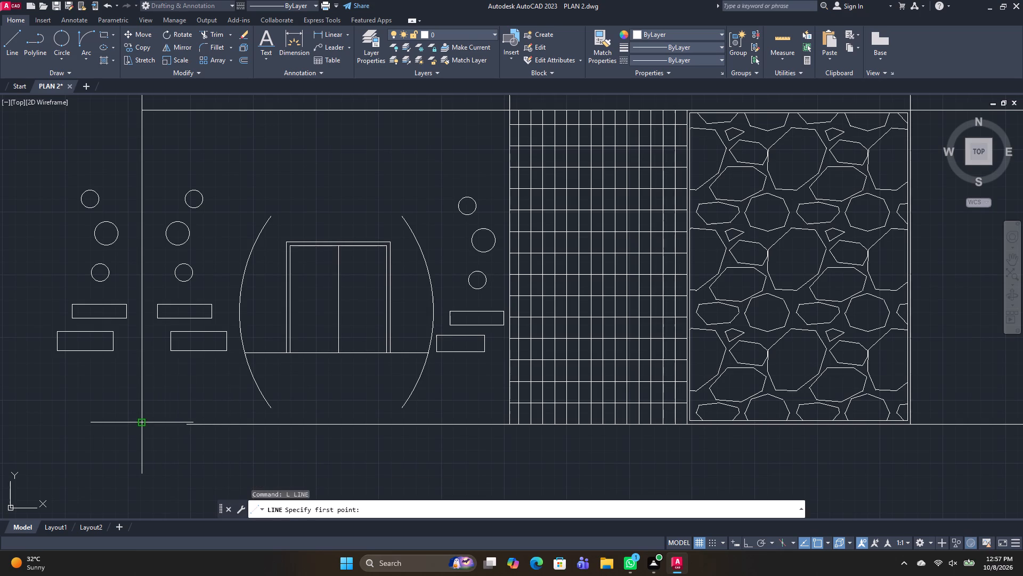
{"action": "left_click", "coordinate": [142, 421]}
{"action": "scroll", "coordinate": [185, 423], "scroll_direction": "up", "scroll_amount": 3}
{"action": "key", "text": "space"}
Draw a horizontal line about 5'-6" long from the left end of the grid's bottom line past the left boundary line.
{"action": "key", "text": "space"}
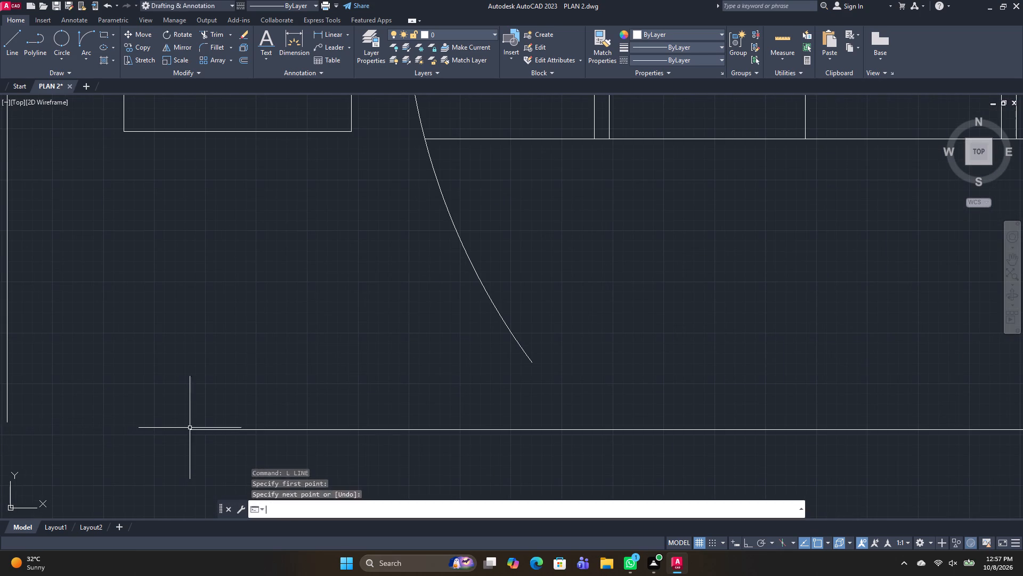
{"action": "left_click", "coordinate": [192, 431]}
{"action": "middle_click_drag", "start_coordinate": [59, 435], "coordinate": [395, 379]}
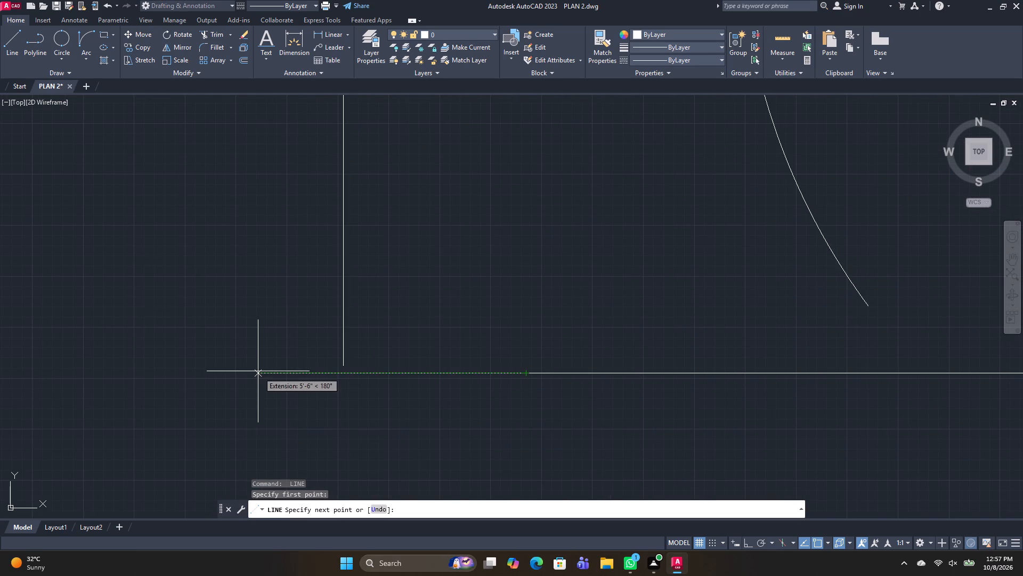
{"action": "left_click", "coordinate": [258, 371]}
{"action": "key", "text": "space"}
Extend the left boundary line down to the bottom line and trim the overhang to close the grid's lower-left corner.
{"action": "type", "text": "TR"}
{"action": "key", "text": "space"}
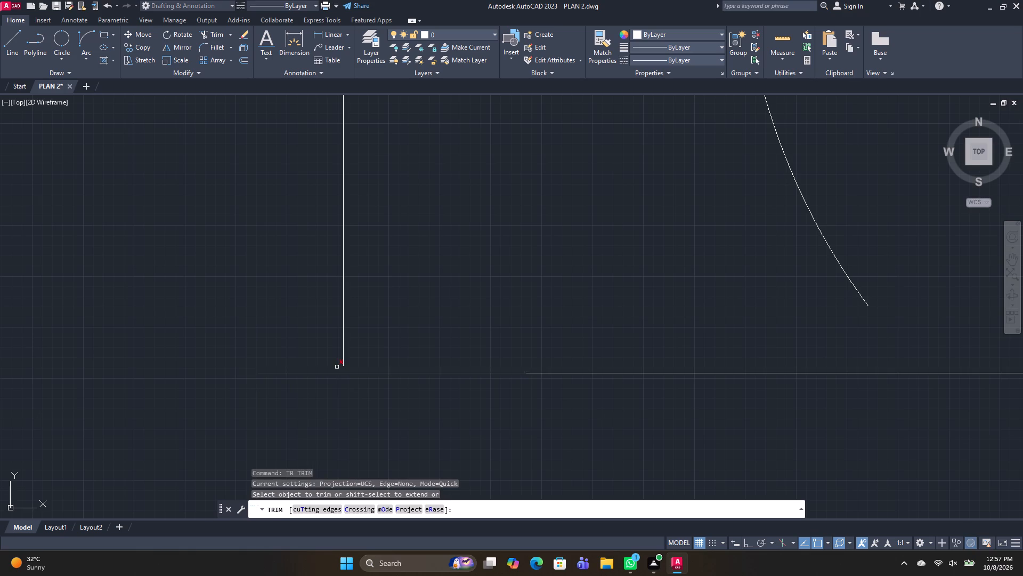
{"action": "left_click", "coordinate": [345, 351], "text": "shift"}
{"action": "left_click", "coordinate": [325, 354], "text": "shift"}
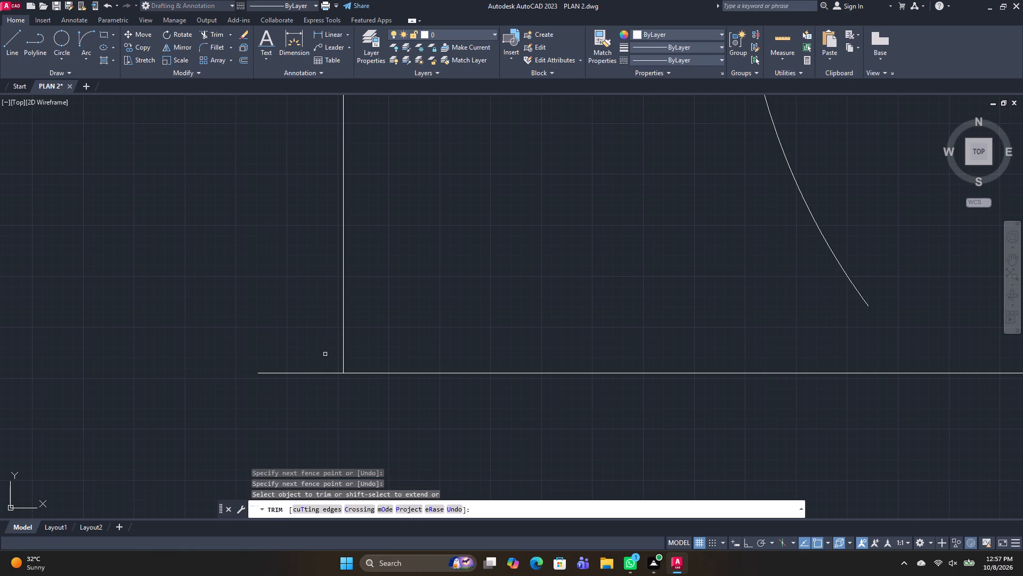
{"action": "left_click_drag", "start_coordinate": [318, 362], "coordinate": [311, 409]}
{"action": "scroll", "coordinate": [311, 410], "scroll_direction": "down", "scroll_amount": 3}
{"action": "key", "text": "space"}
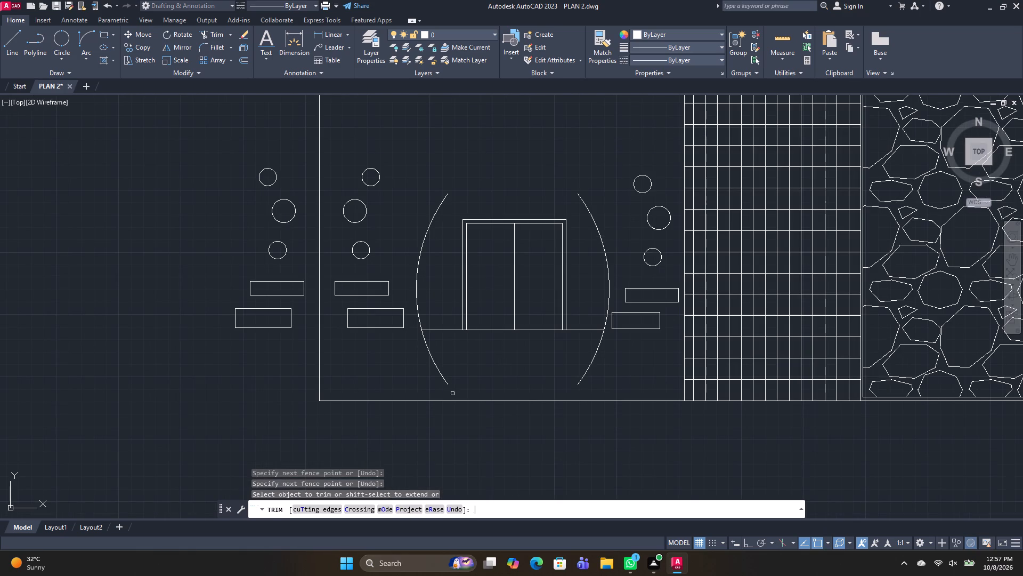
Close the arc-sided figure with horizontal lines joining the lower ends and the upper ends of its two arcs.
{"action": "type", "text": "L"}
{"action": "key", "text": "space"}
{"action": "left_click", "coordinate": [448, 384]}
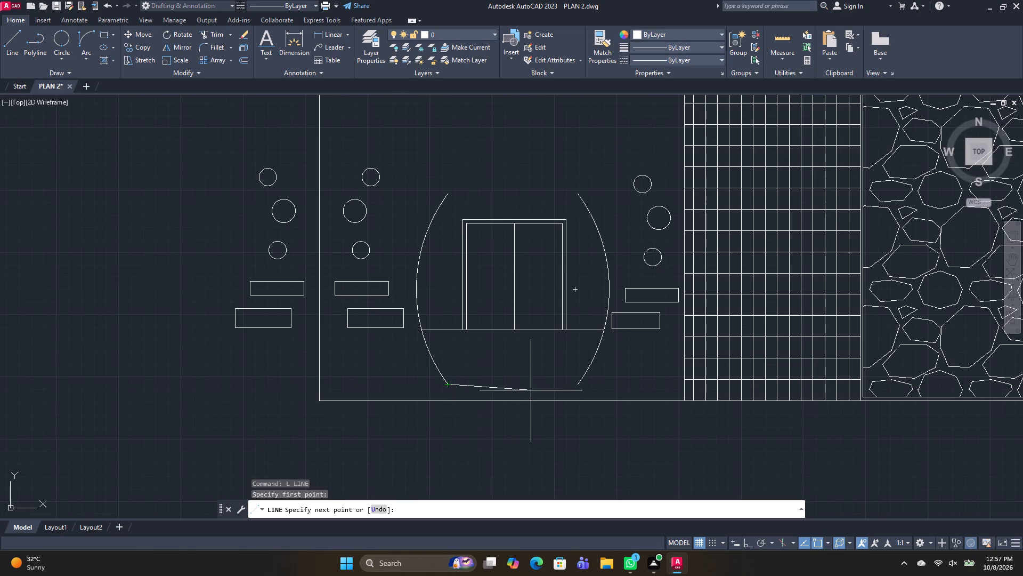
{"action": "left_click", "coordinate": [578, 382]}
{"action": "key", "text": "space"}
{"action": "key", "text": "space"}
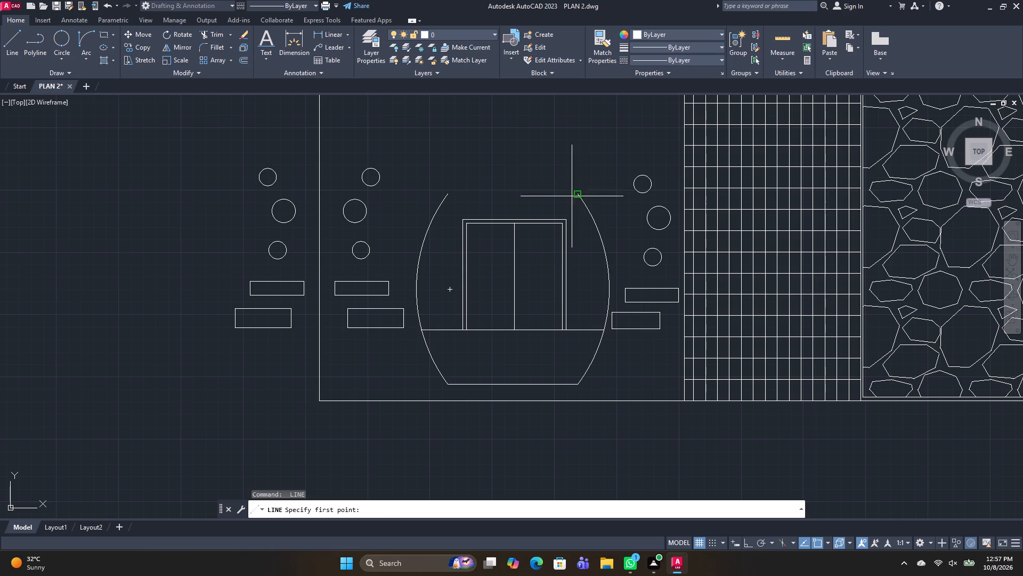
{"action": "left_click", "coordinate": [578, 195]}
{"action": "left_click", "coordinate": [448, 194]}
{"action": "key", "text": "space"}
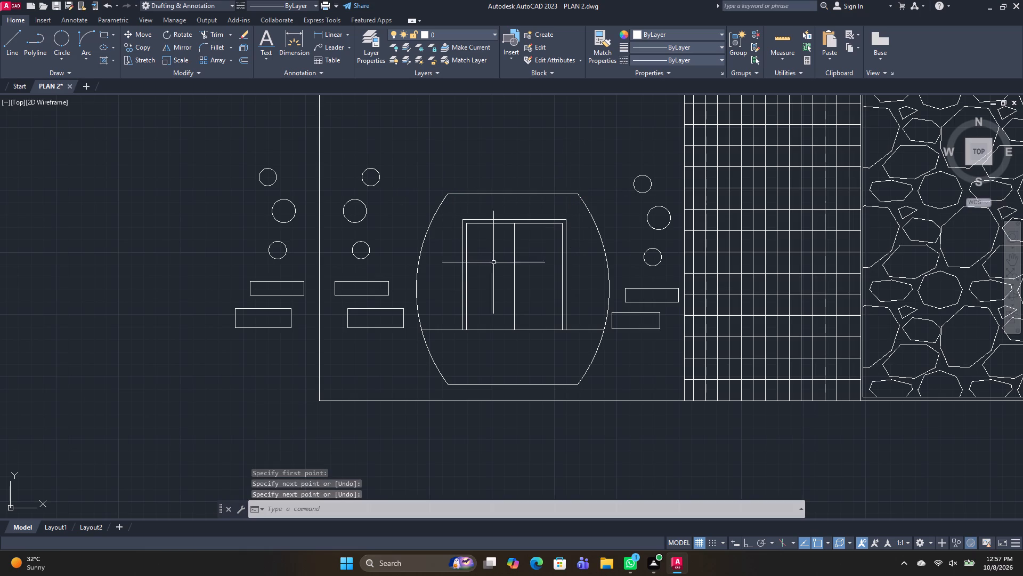
Delete the three circles and two rectangles outside the grid's left boundary line.
{"action": "scroll", "coordinate": [613, 356], "scroll_direction": "down", "scroll_amount": 2}
{"action": "left_click", "coordinate": [481, 357]}
{"action": "left_click", "coordinate": [453, 275]}
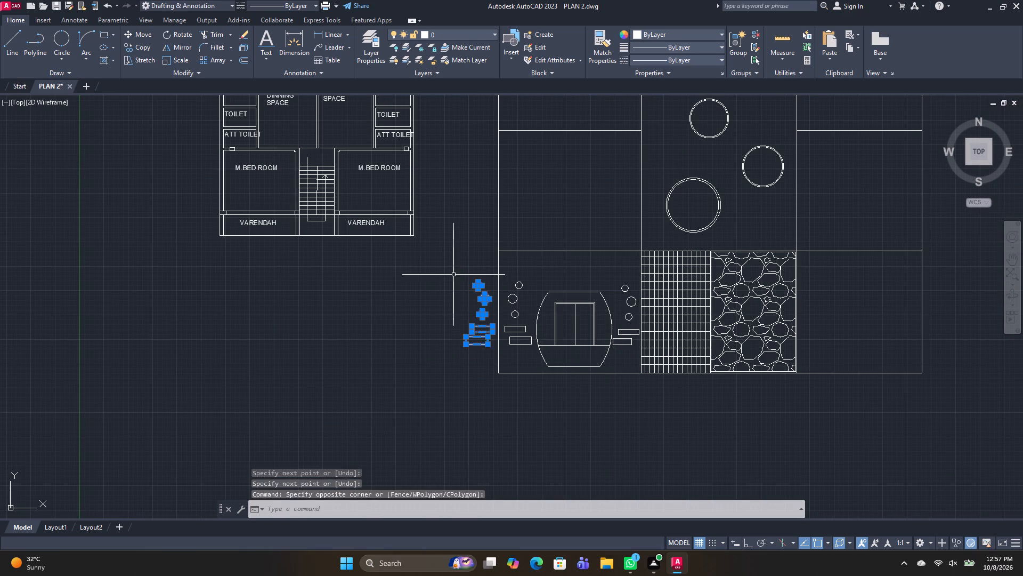
{"action": "key", "text": "Delete"}
Copy the arc-sided framed figure with its circles and rectangles from the grid's lower-left cell into the three left-column cells above.
{"action": "scroll", "coordinate": [607, 354], "scroll_direction": "up", "scroll_amount": 1}
{"action": "left_click", "coordinate": [632, 368]}
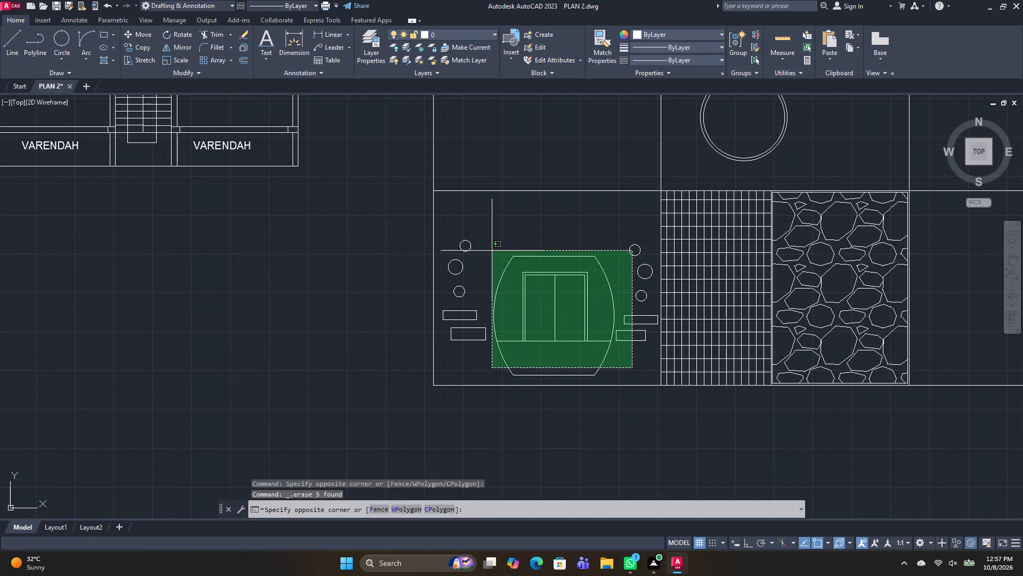
{"action": "left_click", "coordinate": [452, 222]}
{"action": "left_click", "coordinate": [650, 261]}
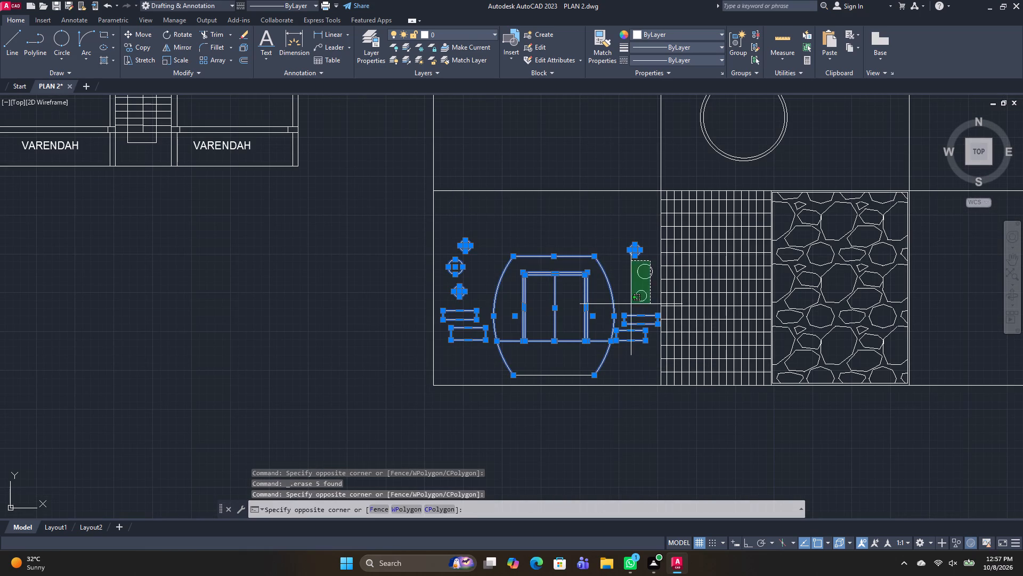
{"action": "left_click", "coordinate": [630, 304]}
{"action": "left_click", "coordinate": [563, 377]}
{"action": "left_click", "coordinate": [516, 354]}
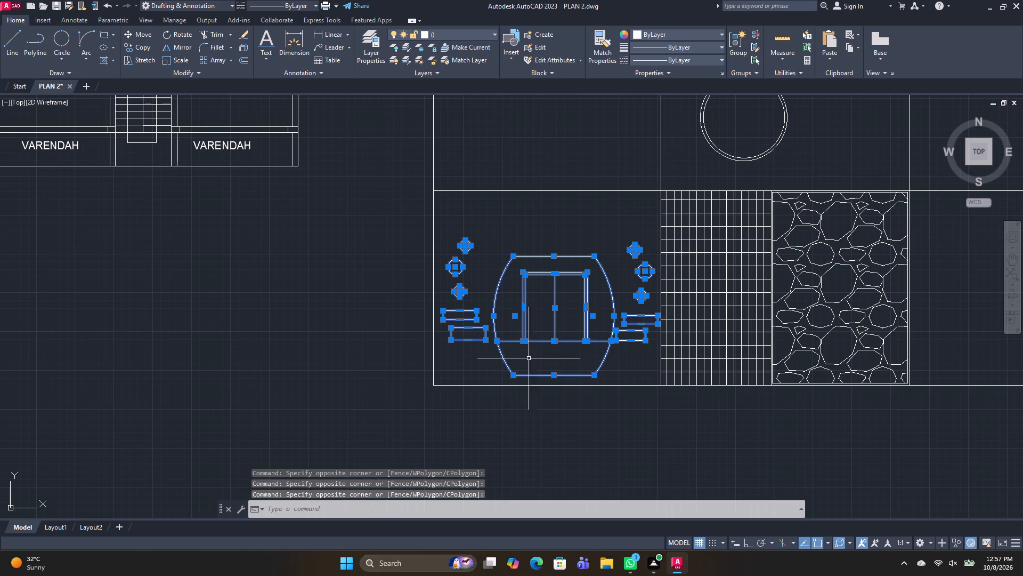
{"action": "type", "text": "CO"}
{"action": "key", "text": "space"}
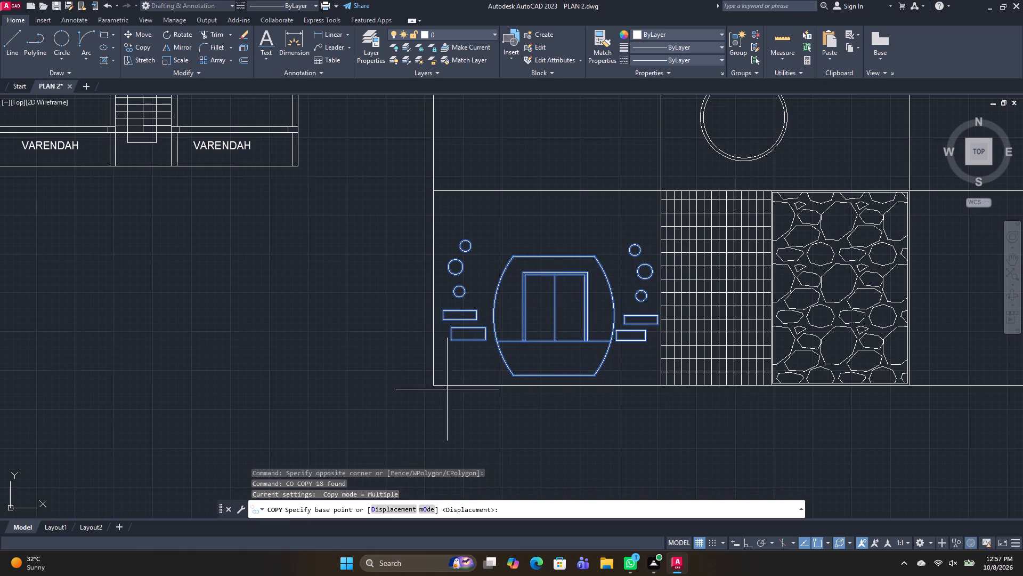
{"action": "left_click", "coordinate": [433, 386]}
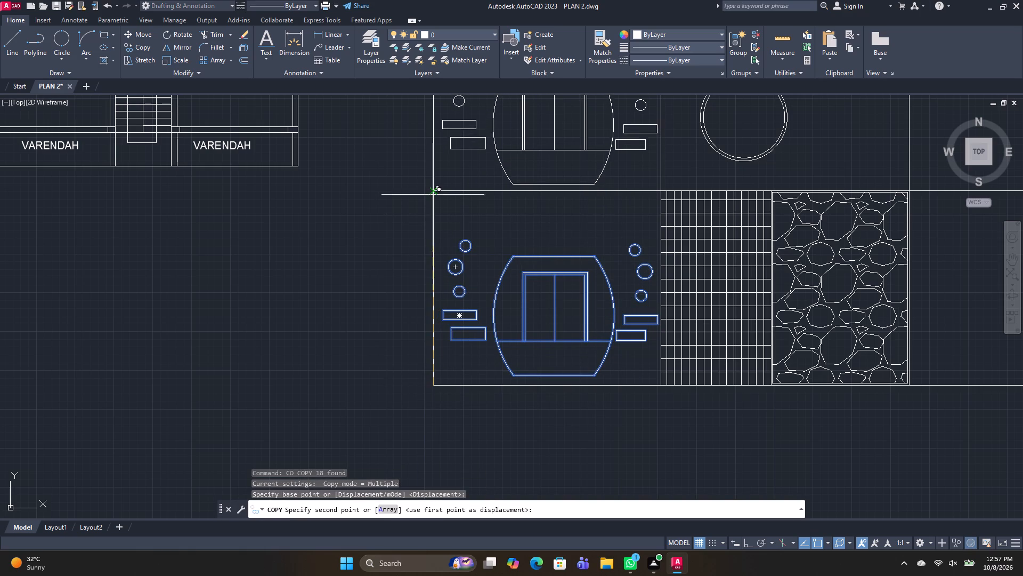
{"action": "left_click", "coordinate": [434, 192]}
{"action": "middle_click_drag", "start_coordinate": [437, 193], "coordinate": [466, 463]}
{"action": "scroll", "coordinate": [467, 464], "scroll_direction": "up", "scroll_amount": 1}
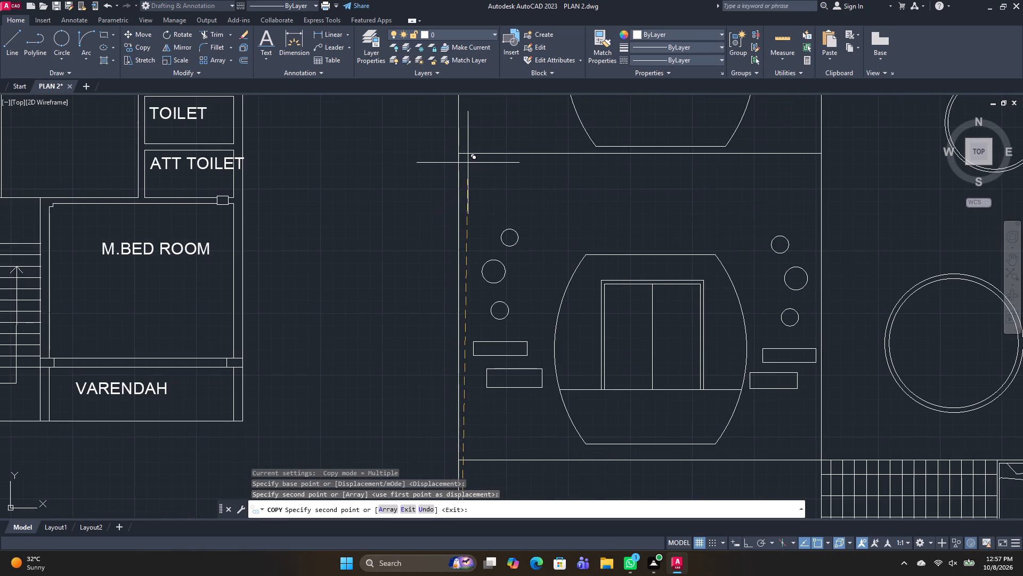
{"action": "left_click", "coordinate": [459, 155]}
{"action": "middle_click_drag", "start_coordinate": [494, 188], "coordinate": [511, 575]}
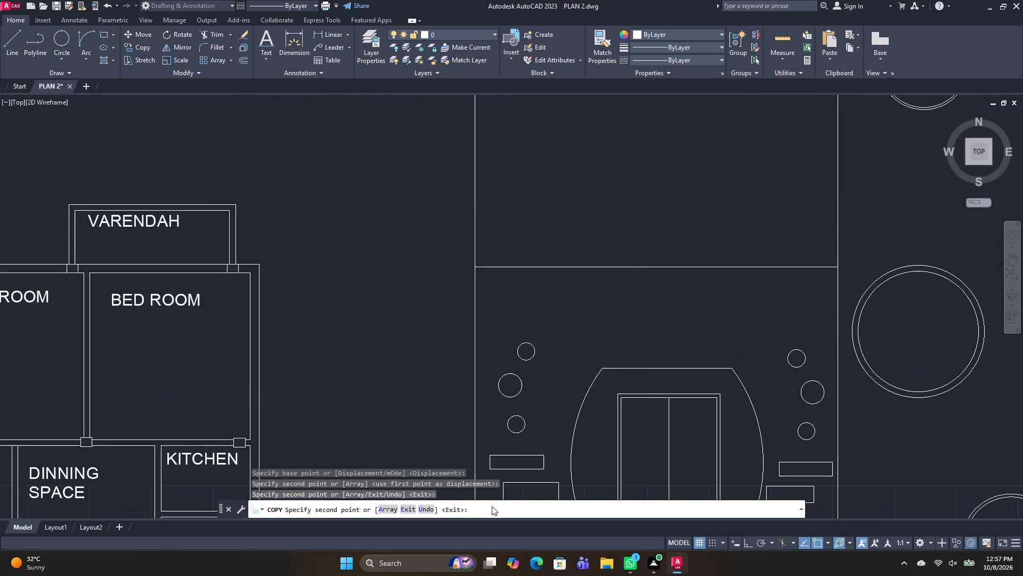
{"action": "left_click", "coordinate": [475, 266]}
Place copies of the same figure group in all four cells of the grid's right column, aligned to each cell's lower-left corner.
{"action": "scroll", "coordinate": [511, 327], "scroll_direction": "down", "scroll_amount": 4}
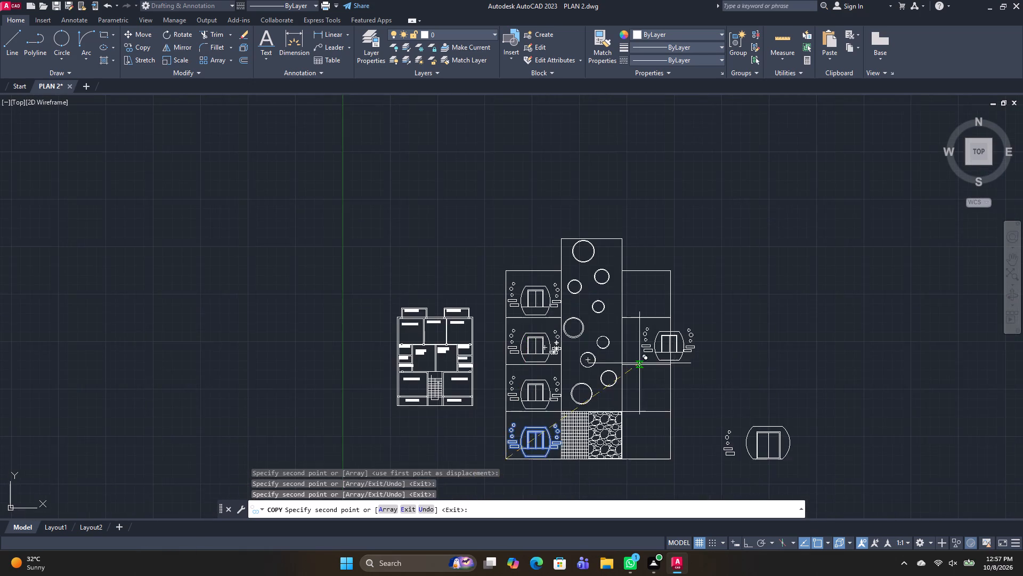
{"action": "middle_click_drag", "start_coordinate": [639, 364], "coordinate": [565, 347]}
{"action": "scroll", "coordinate": [565, 317], "scroll_direction": "up", "scroll_amount": 3}
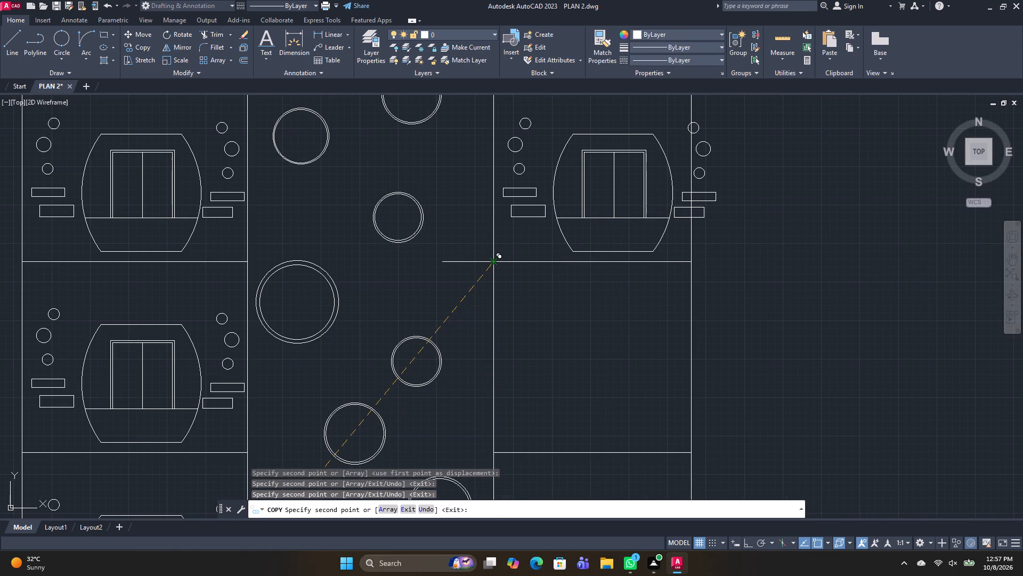
{"action": "left_click", "coordinate": [491, 260]}
{"action": "middle_click_drag", "start_coordinate": [507, 423], "coordinate": [513, 274]}
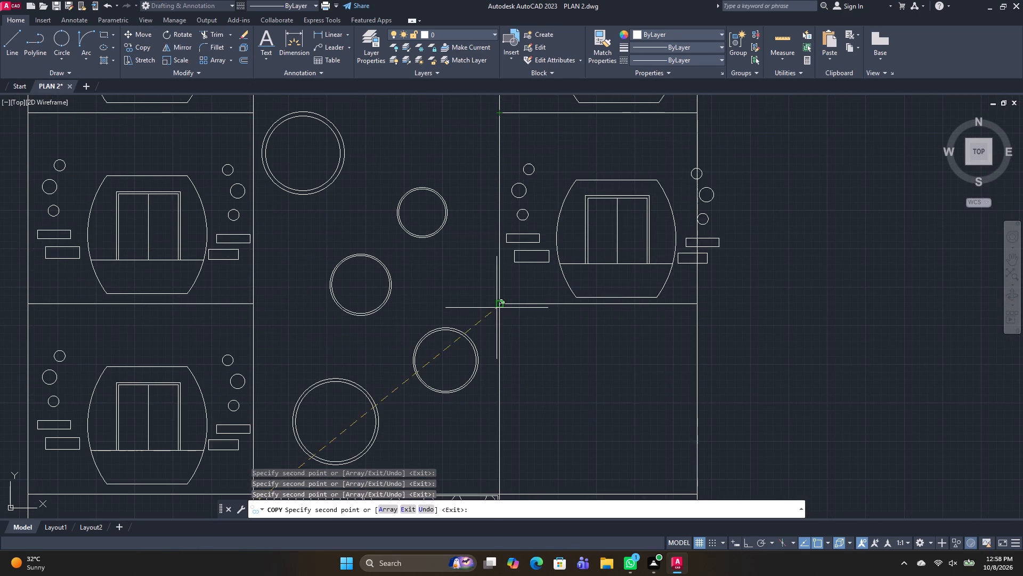
{"action": "left_click", "coordinate": [501, 303]}
{"action": "middle_click_drag", "start_coordinate": [534, 415], "coordinate": [551, 255]}
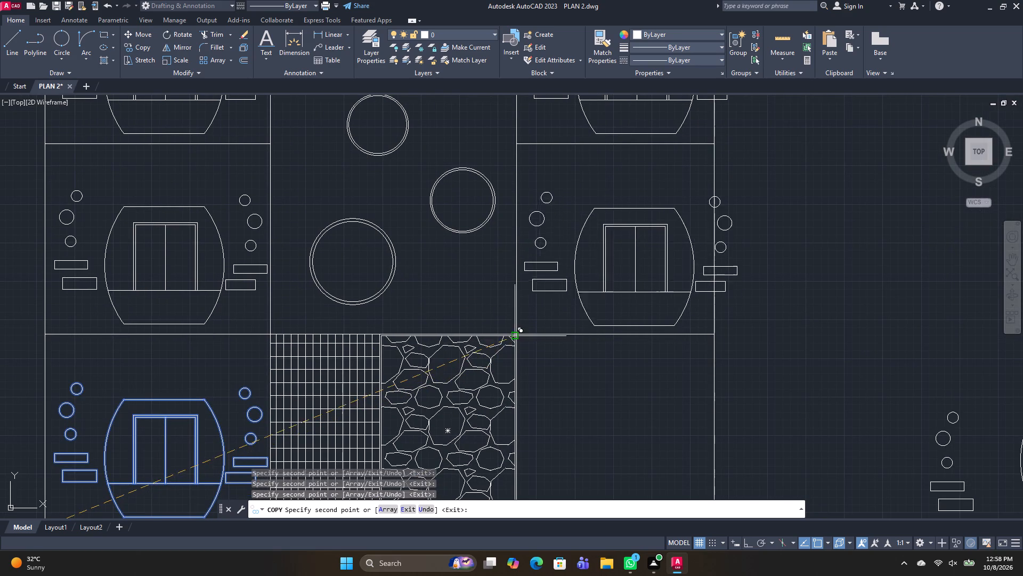
{"action": "left_click", "coordinate": [516, 333]}
{"action": "middle_click_drag", "start_coordinate": [539, 447], "coordinate": [554, 291]}
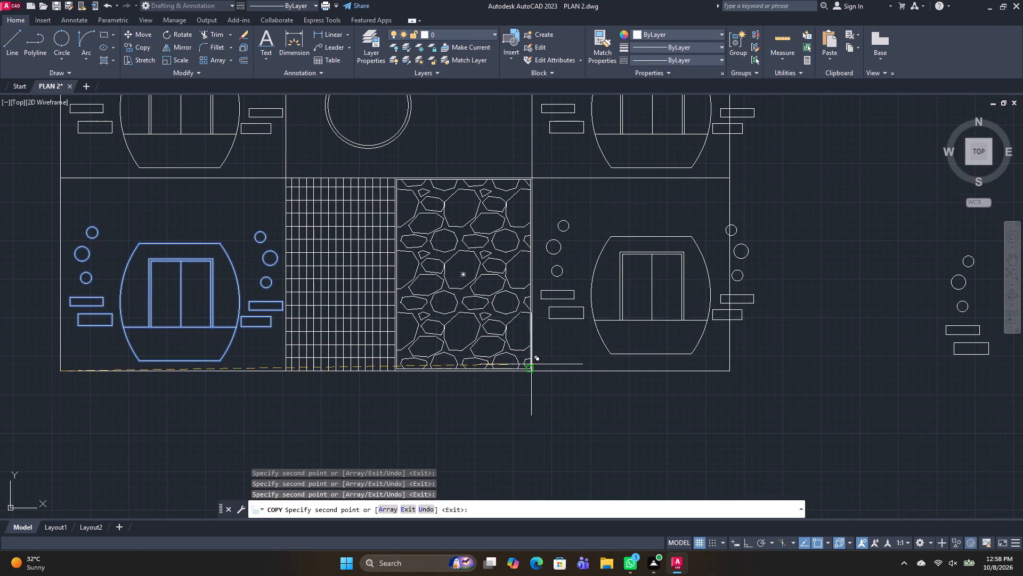
{"action": "left_click", "coordinate": [530, 371]}
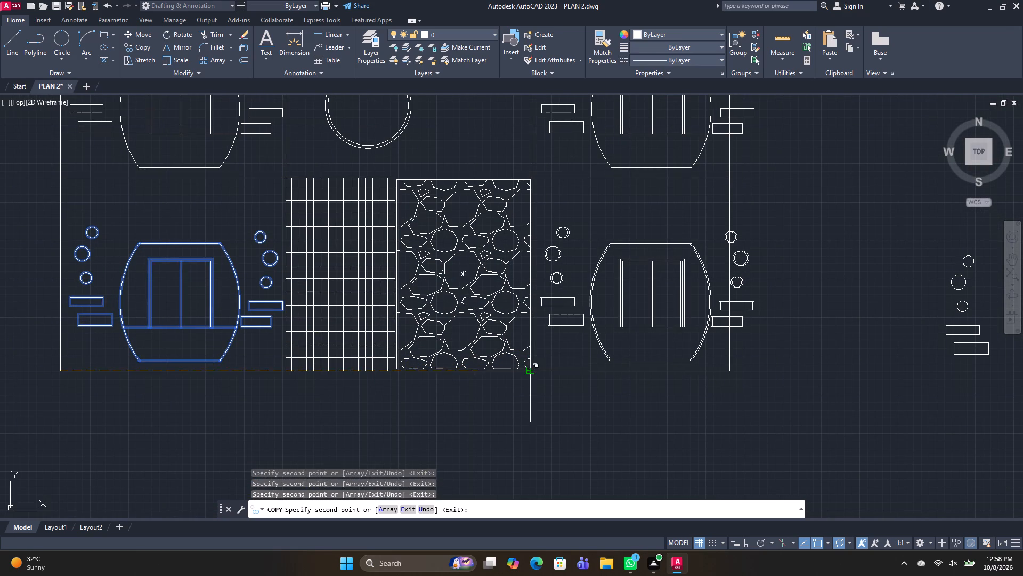
{"action": "key", "text": "space"}
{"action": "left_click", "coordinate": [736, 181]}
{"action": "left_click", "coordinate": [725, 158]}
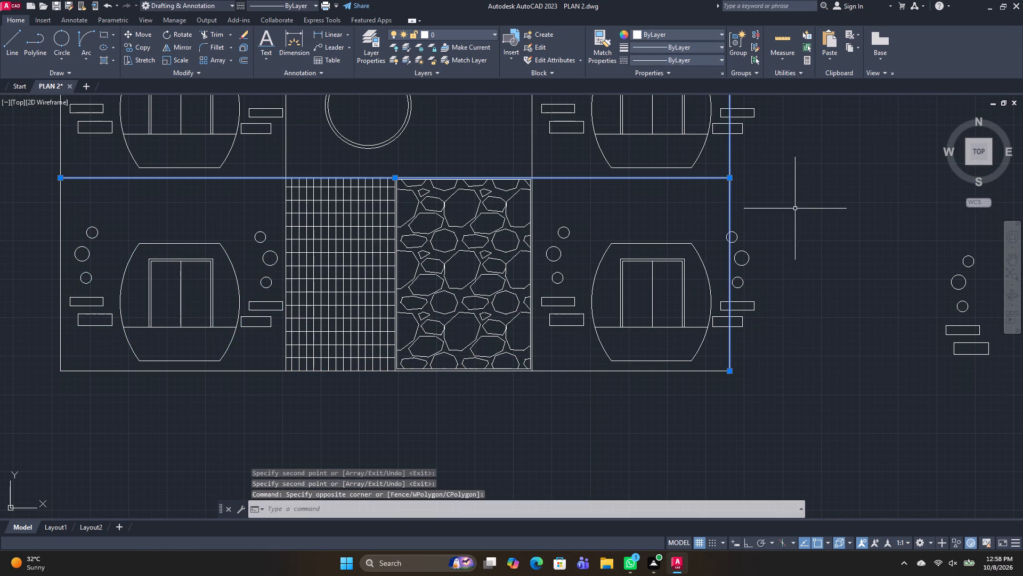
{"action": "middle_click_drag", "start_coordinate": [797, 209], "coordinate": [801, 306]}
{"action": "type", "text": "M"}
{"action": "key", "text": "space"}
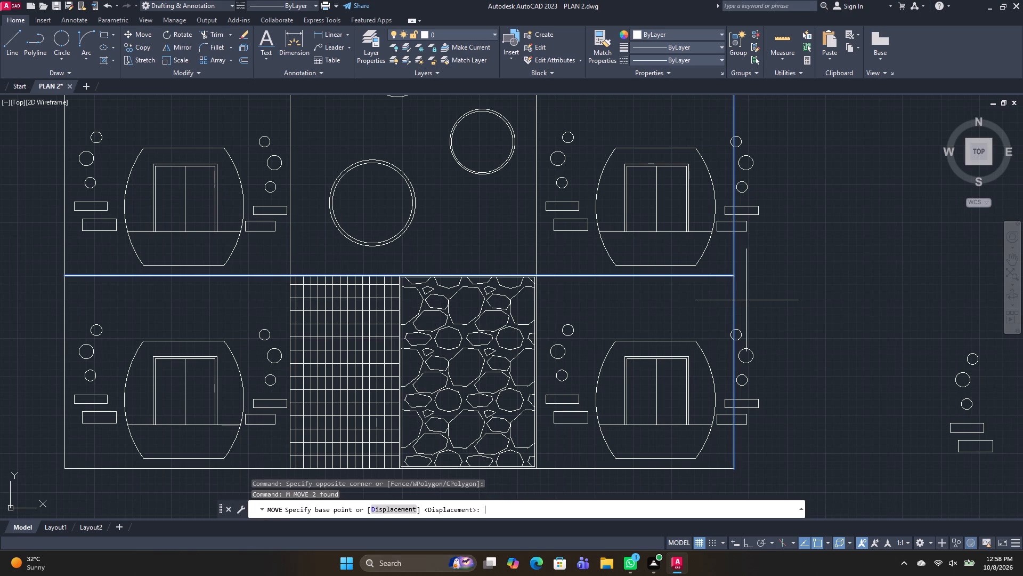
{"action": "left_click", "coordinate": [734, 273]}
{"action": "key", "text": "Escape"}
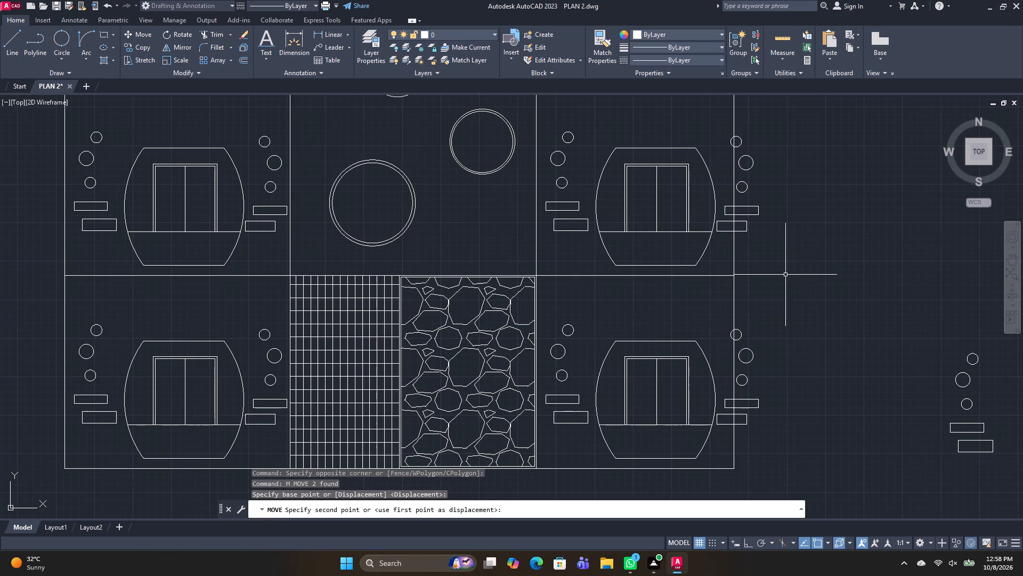
Move the grid's right boundary line outward about 4'-11" so it lies beyond the right column's circles and rectangles.
{"action": "left_click", "coordinate": [745, 299]}
{"action": "left_click", "coordinate": [713, 299]}
{"action": "type", "text": "M"}
{"action": "key", "text": "space"}
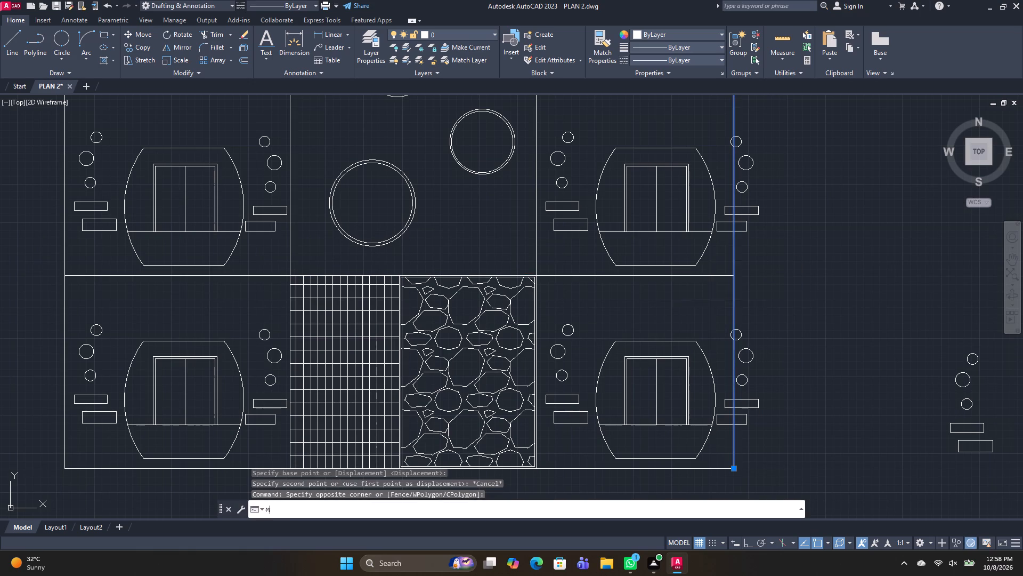
{"action": "left_click", "coordinate": [732, 275]}
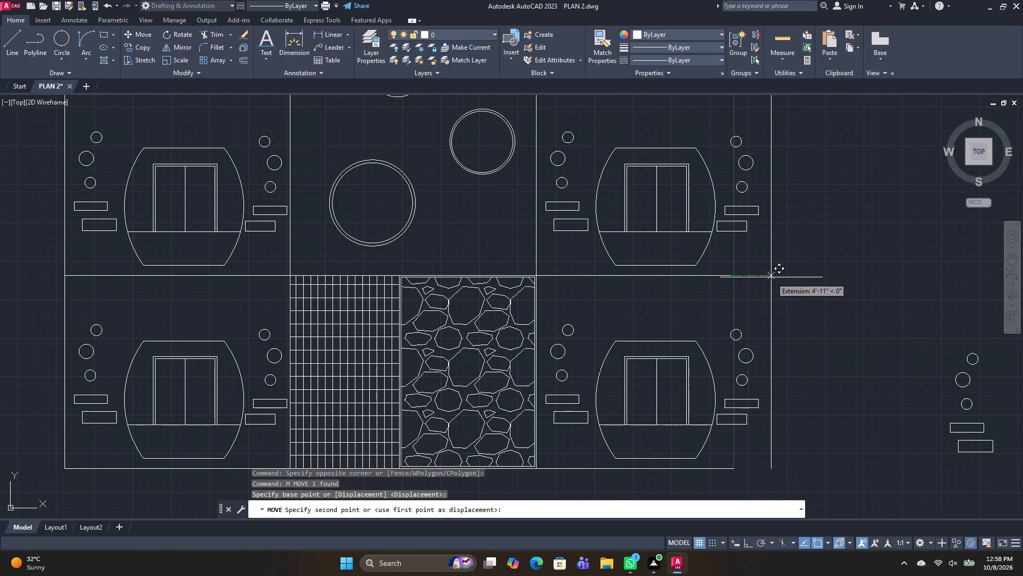
{"action": "left_click", "coordinate": [772, 277]}
{"action": "key", "text": "space"}
{"action": "type", "text": "TR"}
{"action": "key", "text": "space"}
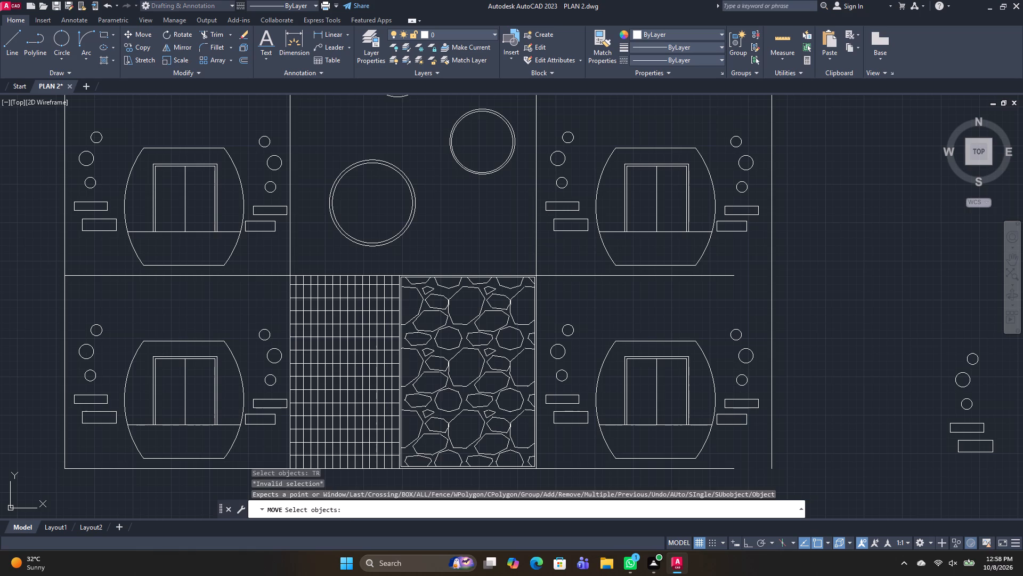
{"action": "key", "text": "Escape"}
Extend the right column's five horizontal lines to the grid's right boundary line.
{"action": "type", "text": "TR"}
{"action": "key", "text": "space"}
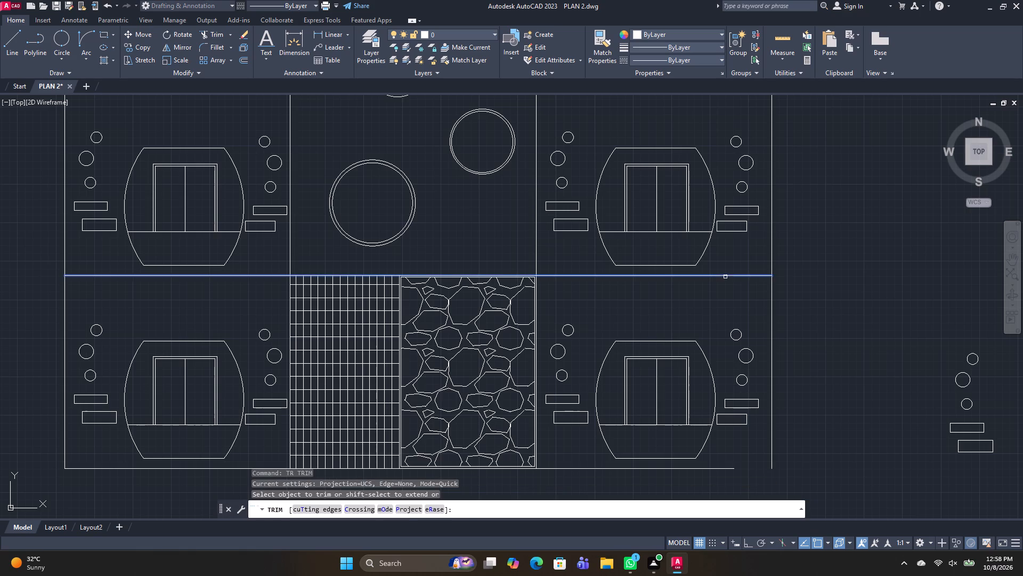
{"action": "left_click", "coordinate": [725, 275], "text": "shift"}
{"action": "left_click", "coordinate": [721, 468], "text": "shift"}
{"action": "middle_click_drag", "start_coordinate": [847, 350], "coordinate": [855, 548]}
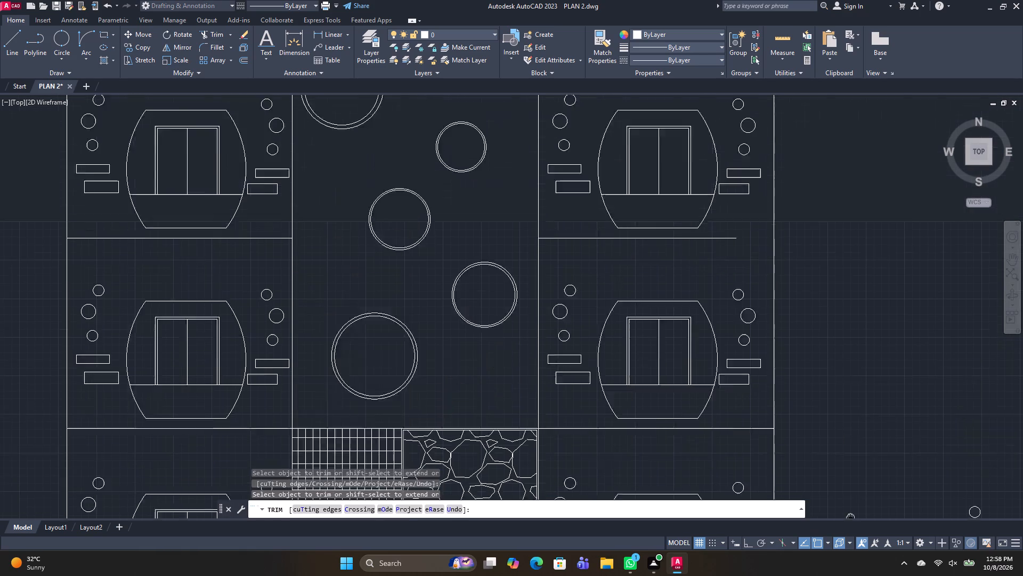
{"action": "middle_click_drag", "start_coordinate": [855, 548], "coordinate": [856, 550]}
{"action": "left_click", "coordinate": [738, 286], "text": "shift"}
{"action": "scroll", "coordinate": [758, 257], "scroll_direction": "down", "scroll_amount": 2}
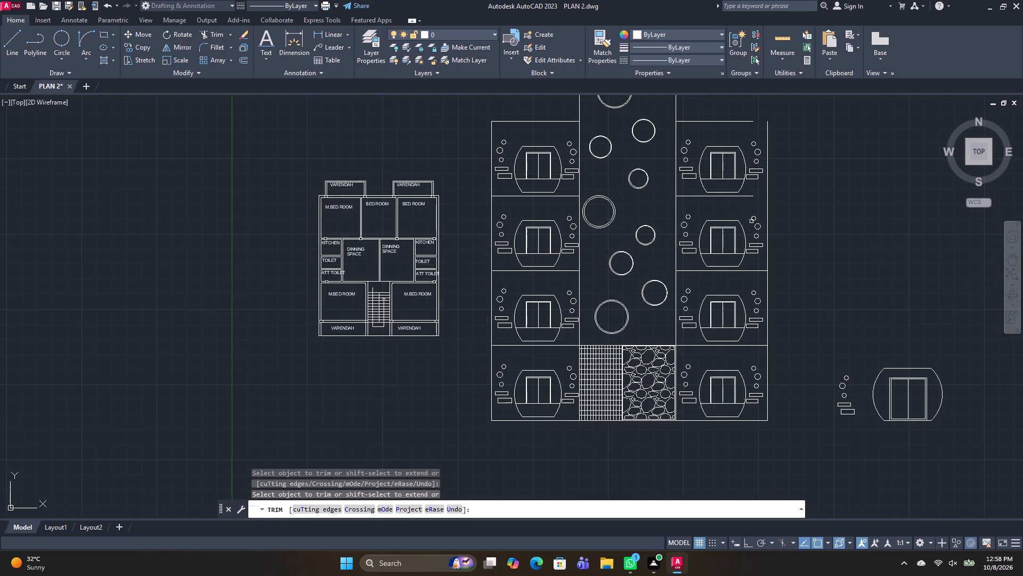
{"action": "left_click", "coordinate": [744, 196], "text": "shift"}
{"action": "middle_click_drag", "start_coordinate": [755, 218], "coordinate": [755, 316]}
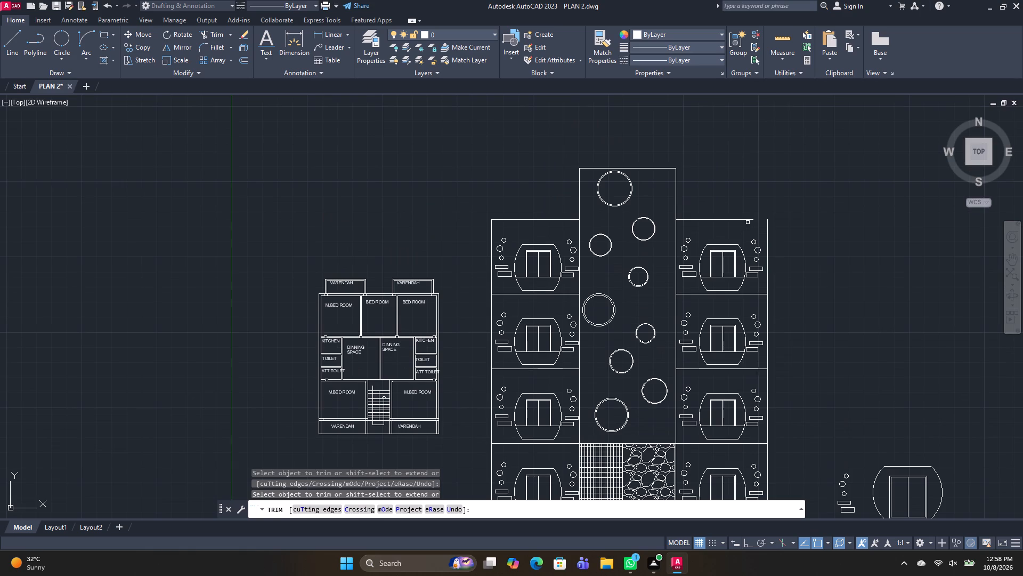
{"action": "left_click", "coordinate": [752, 219], "text": "shift"}
{"action": "key", "text": "space"}
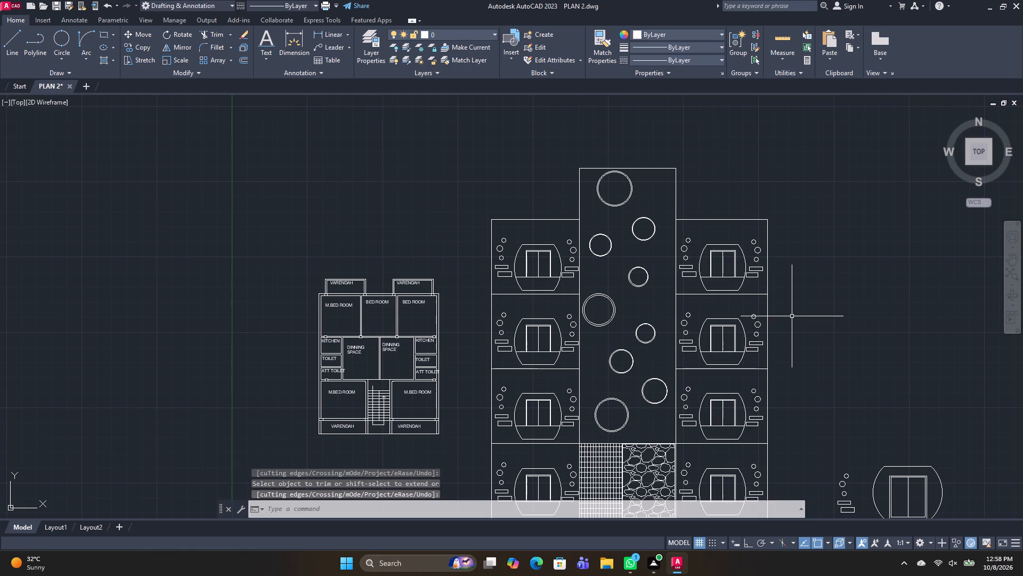
Save the drawing.
{"action": "key", "text": "ctrl+s"}
Delete the leftover arc-sided figure with its circles and rectangles standing outside the grid's right boundary.
{"action": "middle_click_drag", "start_coordinate": [548, 385], "coordinate": [510, 230]}
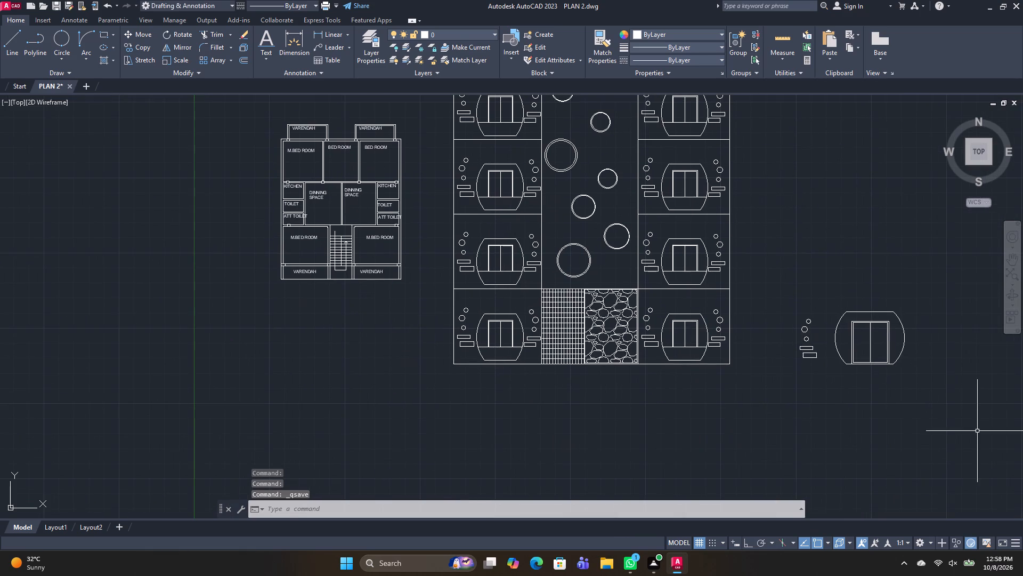
{"action": "left_click_drag", "start_coordinate": [952, 411], "coordinate": [931, 397]}
{"action": "left_click", "coordinate": [765, 295]}
{"action": "key", "text": "Delete"}
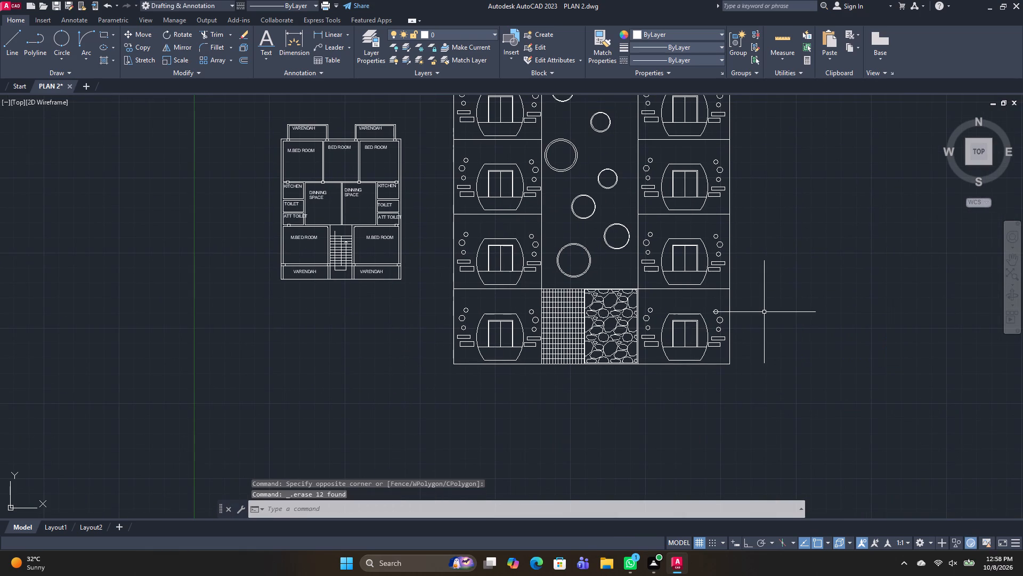
Draw horizontal and vertical diameter lines across the inner circle of the large ringed circle at the central column's left edge.
{"action": "left_click", "coordinate": [769, 311]}
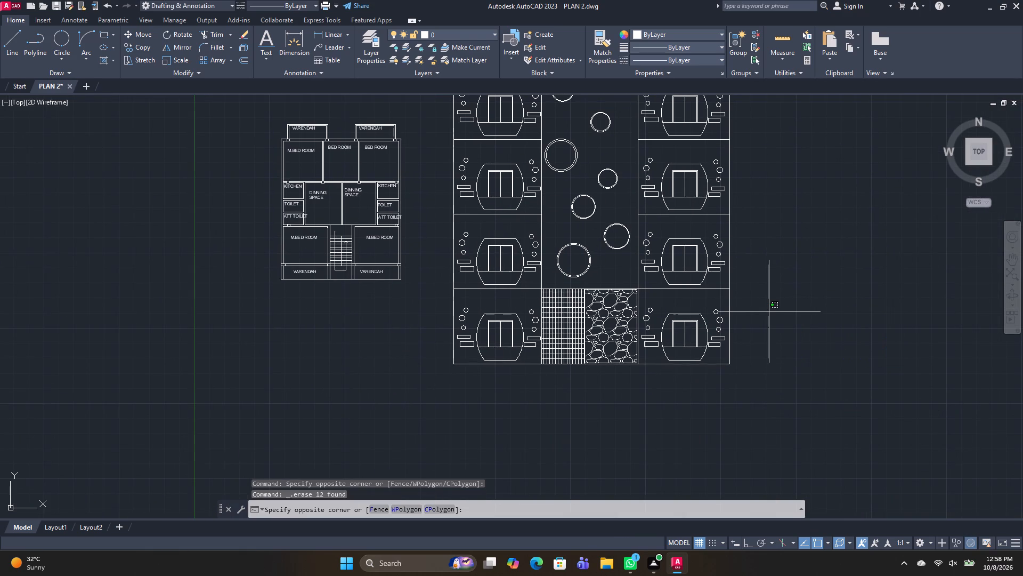
{"action": "key", "text": "l"}
{"action": "key", "text": "space"}
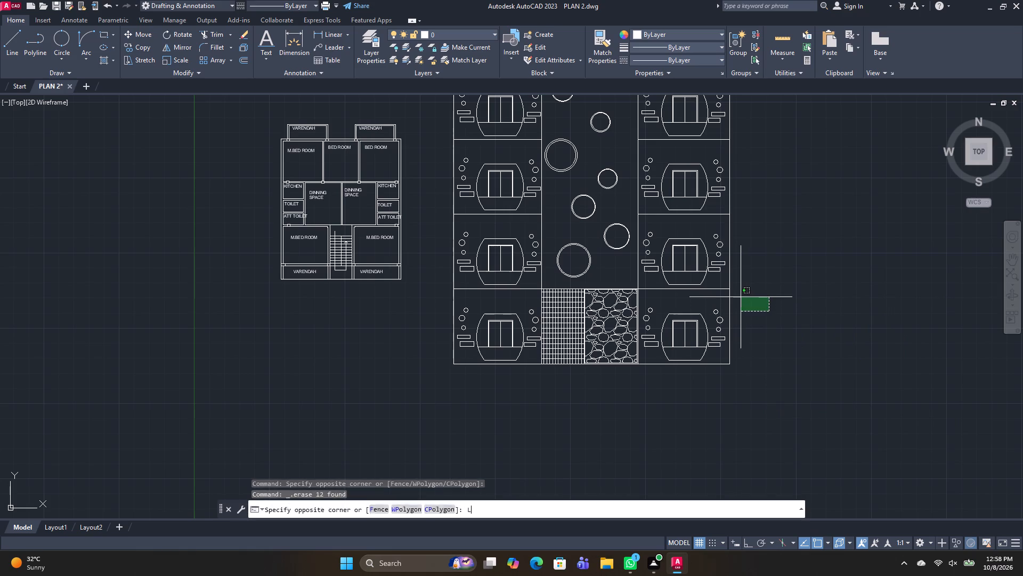
{"action": "scroll", "coordinate": [521, 154], "scroll_direction": "up", "scroll_amount": 2}
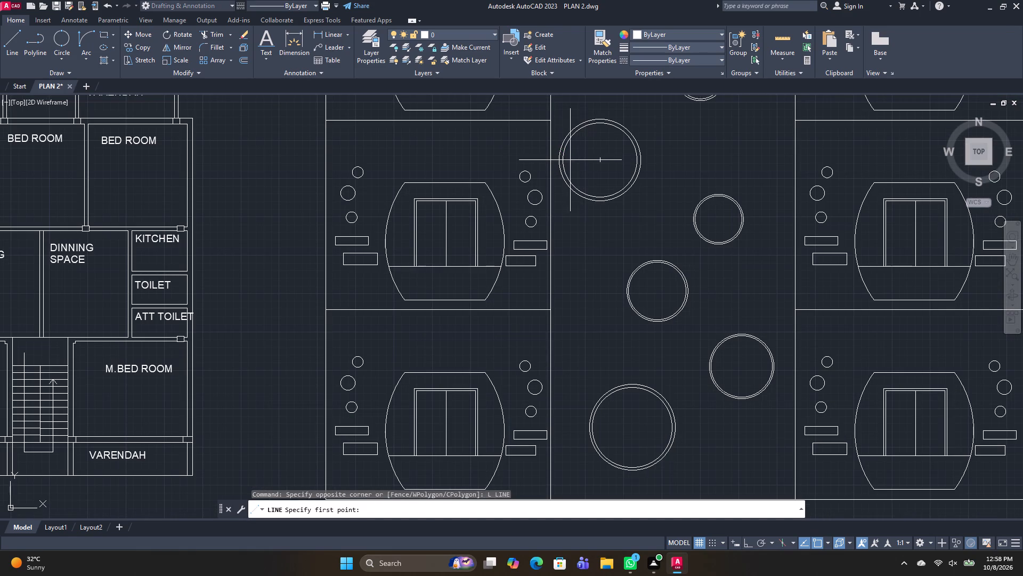
{"action": "left_click", "coordinate": [562, 160]}
{"action": "left_click", "coordinate": [638, 159]}
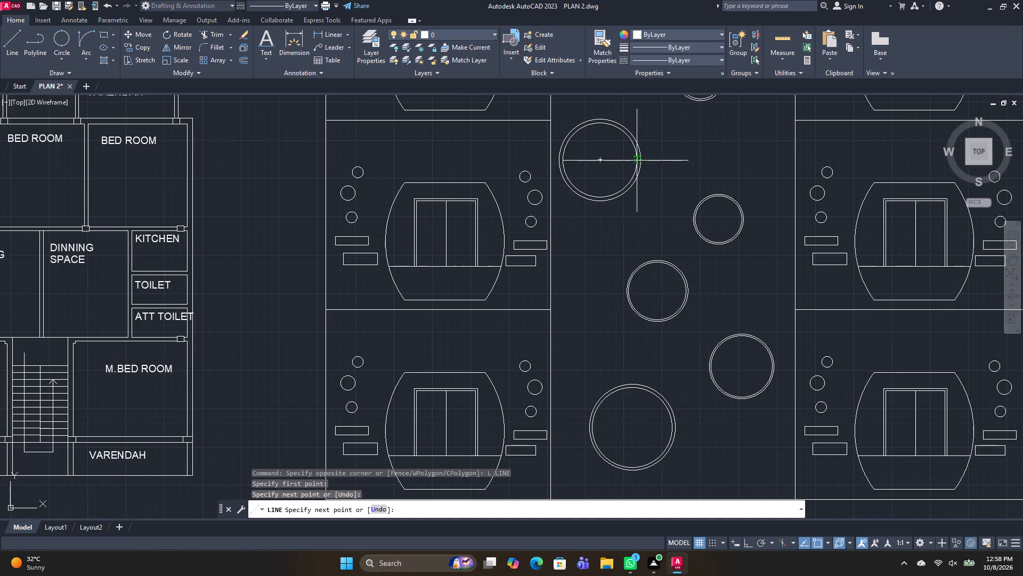
{"action": "key", "text": "space"}
{"action": "key", "text": "space"}
{"action": "left_click", "coordinate": [602, 126]}
{"action": "scroll", "coordinate": [603, 185], "scroll_direction": "up", "scroll_amount": 1}
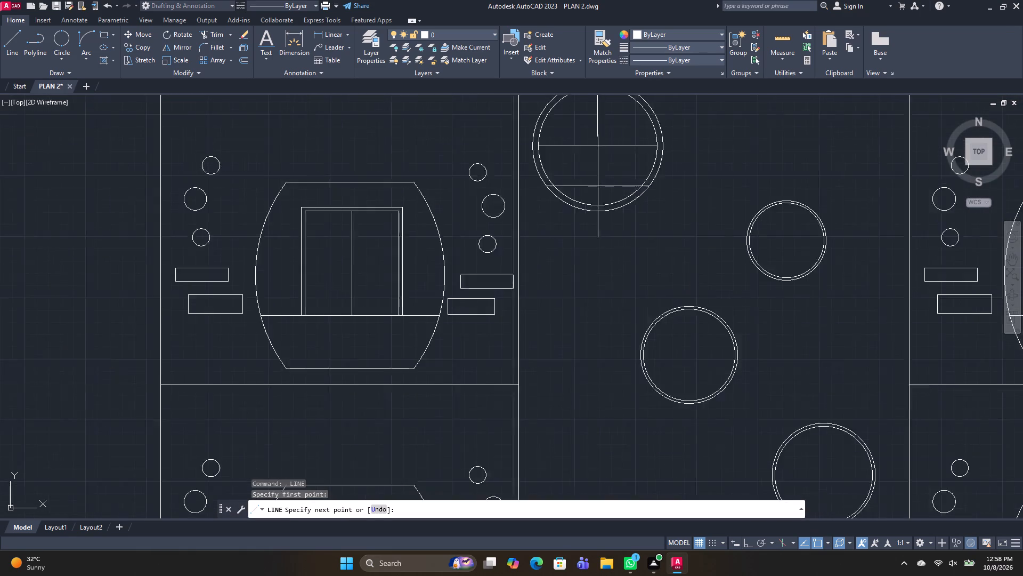
{"action": "scroll", "coordinate": [597, 186], "scroll_direction": "up", "scroll_amount": 1}
{"action": "left_click", "coordinate": [600, 217]}
{"action": "key", "text": "space"}
Draw horizontal and vertical diameter lines across the inner circle of the small ringed circle just below and right of the large one.
{"action": "key", "text": "space"}
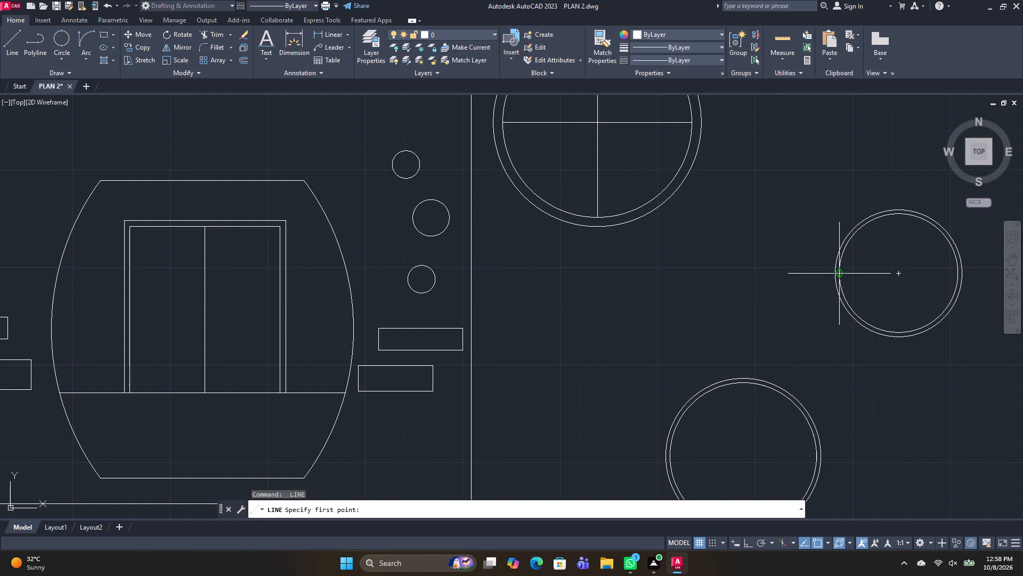
{"action": "left_click", "coordinate": [839, 273]}
{"action": "left_click", "coordinate": [960, 273]}
{"action": "key", "text": "space"}
{"action": "key", "text": "space"}
{"action": "left_click_drag", "start_coordinate": [896, 214], "coordinate": [896, 221]}
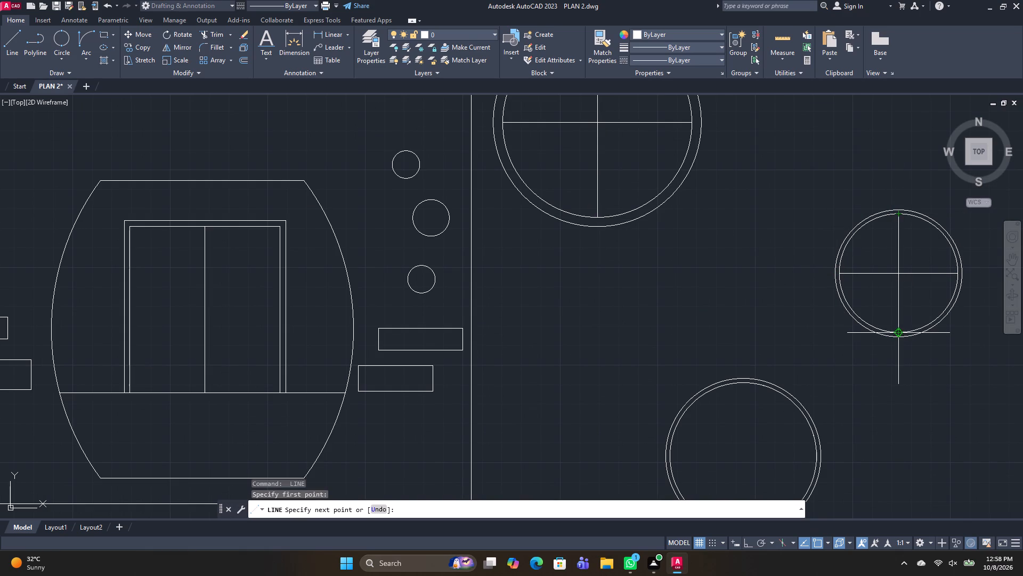
{"action": "left_click", "coordinate": [900, 334]}
{"action": "key", "text": "space"}
Draw vertical and horizontal diameter lines across the inner circle of the ringed circle below and left of the small crossed one.
{"action": "middle_click_drag", "start_coordinate": [910, 326], "coordinate": [870, 189]}
{"action": "key", "text": "space"}
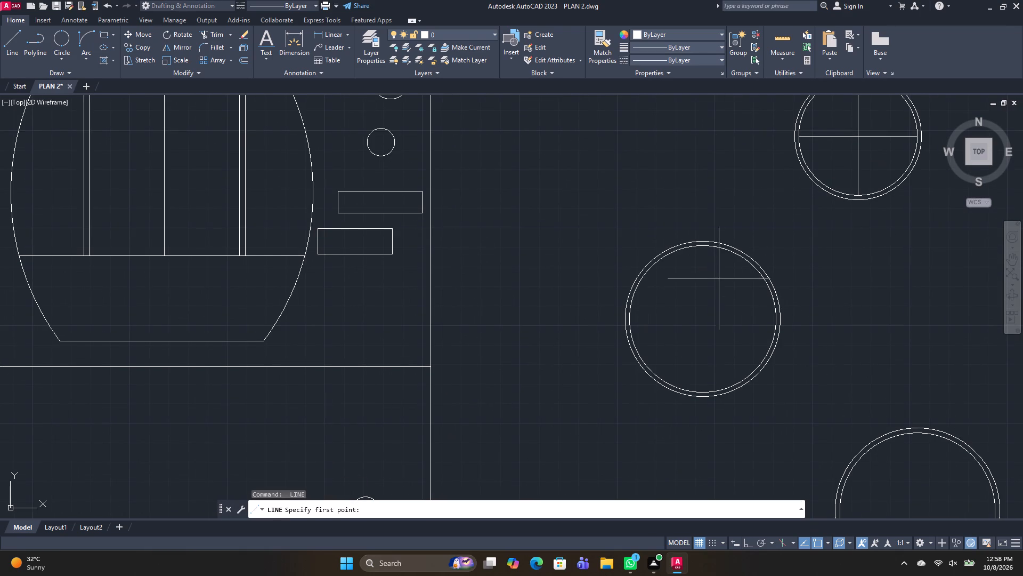
{"action": "left_click", "coordinate": [700, 246]}
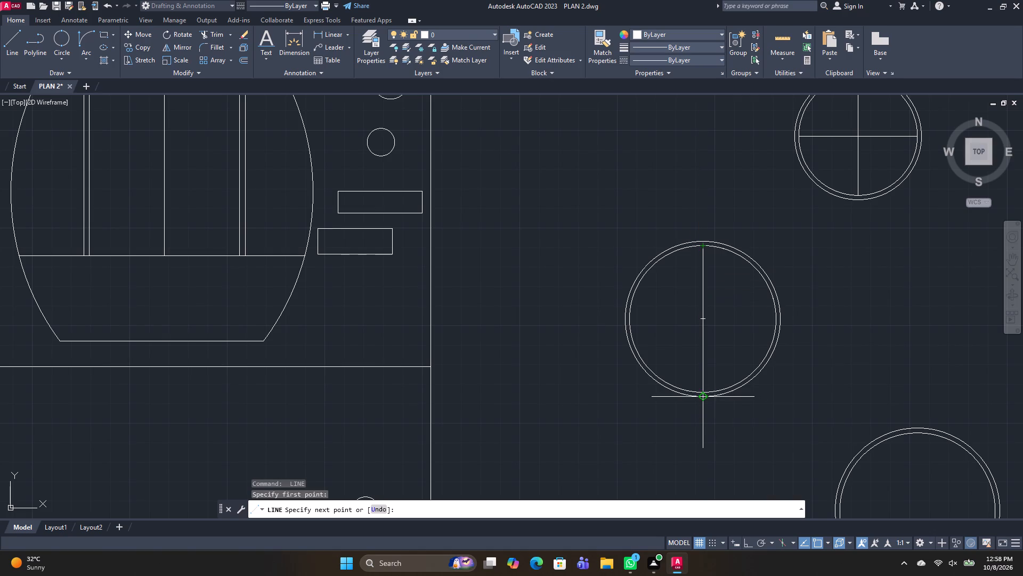
{"action": "left_click", "coordinate": [705, 393]}
{"action": "key", "text": "space"}
{"action": "key", "text": "space"}
{"action": "left_click", "coordinate": [631, 321]}
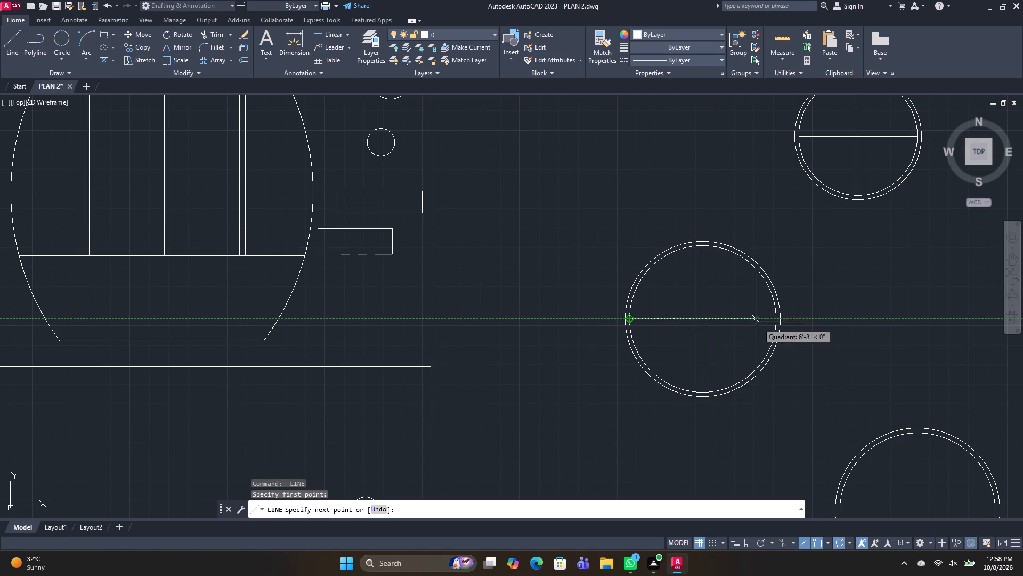
{"action": "left_click", "coordinate": [773, 316]}
{"action": "middle_click_drag", "start_coordinate": [729, 358], "coordinate": [732, 244]}
{"action": "key", "text": "space"}
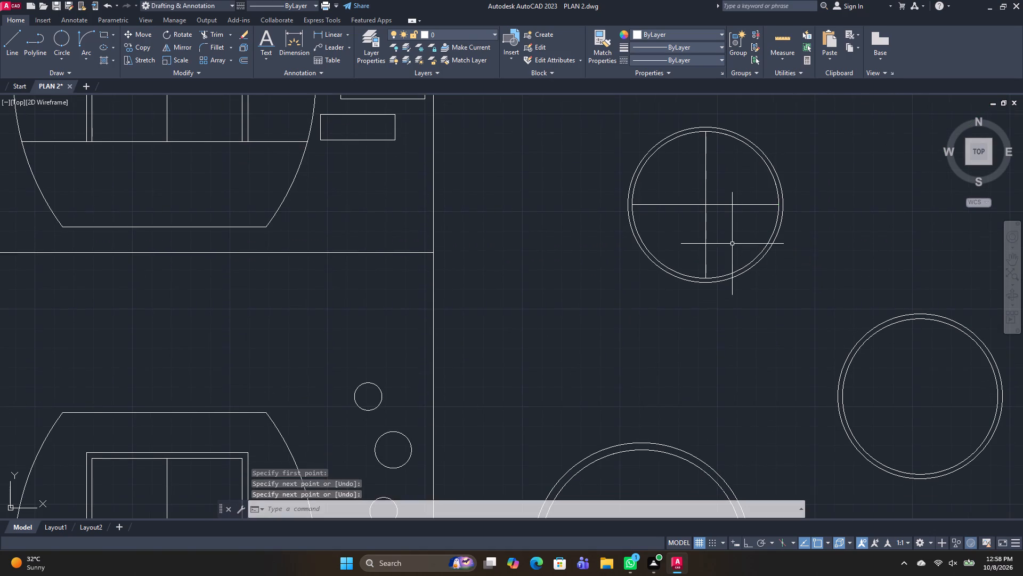
Draw horizontal and vertical diameter lines across the inner circle of the next ringed circle down, toward the central column's right side.
{"action": "key", "text": "space"}
{"action": "left_click", "coordinate": [841, 395]}
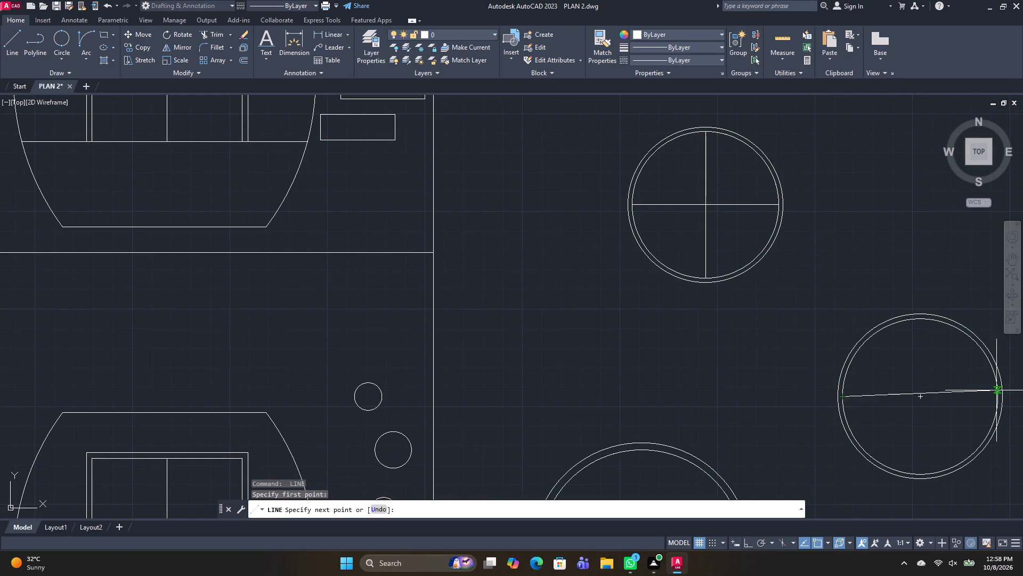
{"action": "left_click", "coordinate": [997, 395]}
{"action": "key", "text": "space"}
{"action": "key", "text": "space"}
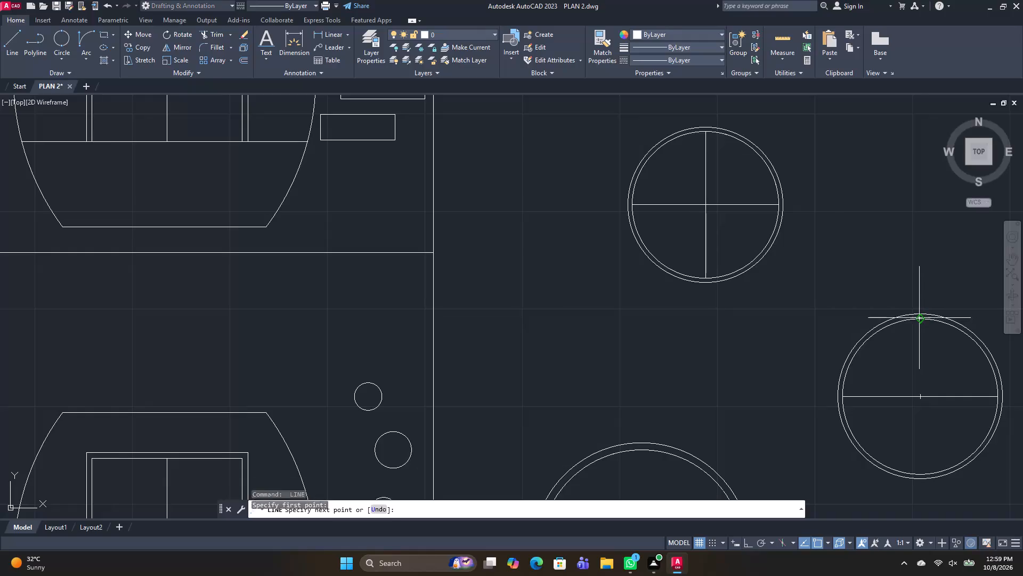
{"action": "left_click", "coordinate": [919, 318]}
{"action": "left_click", "coordinate": [921, 474]}
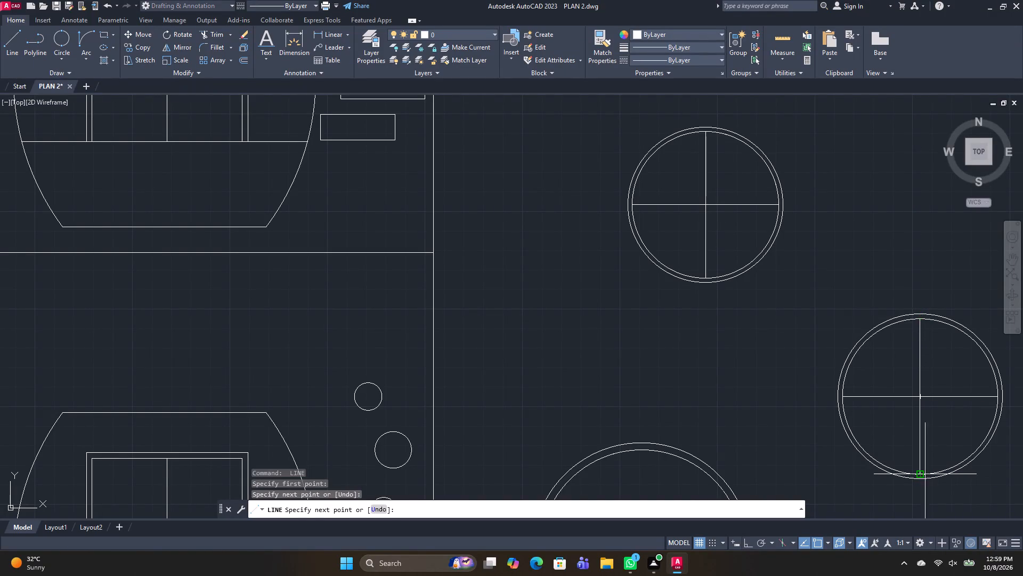
{"action": "middle_click_drag", "start_coordinate": [931, 449], "coordinate": [902, 301]}
{"action": "key", "text": "space"}
Draw horizontal and vertical diameter lines across the inner circle of the lowest large ringed circle, just above the hatched cells.
{"action": "key", "text": "space"}
{"action": "left_click", "coordinate": [511, 403]}
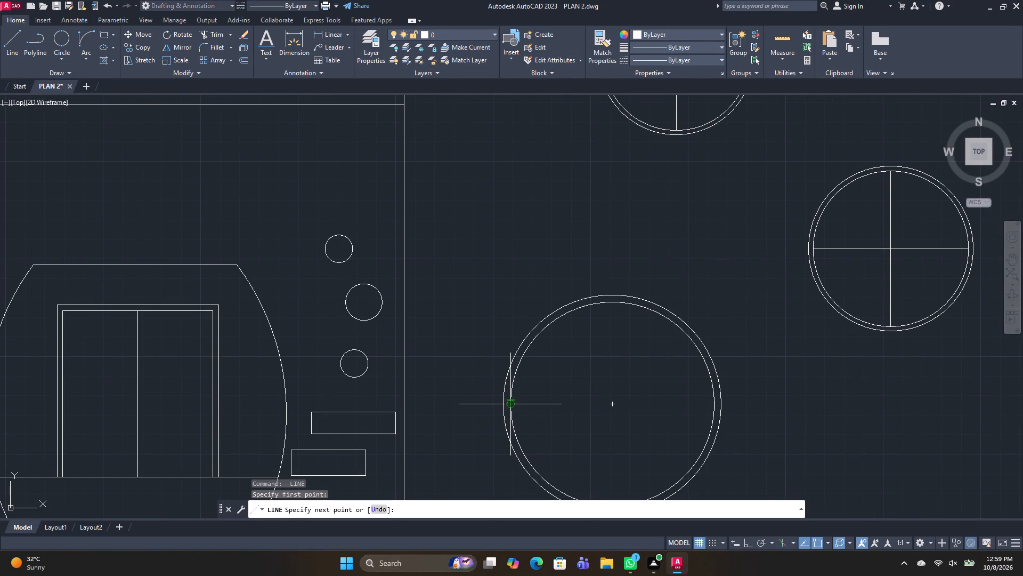
{"action": "left_click", "coordinate": [717, 405]}
{"action": "key", "text": "space"}
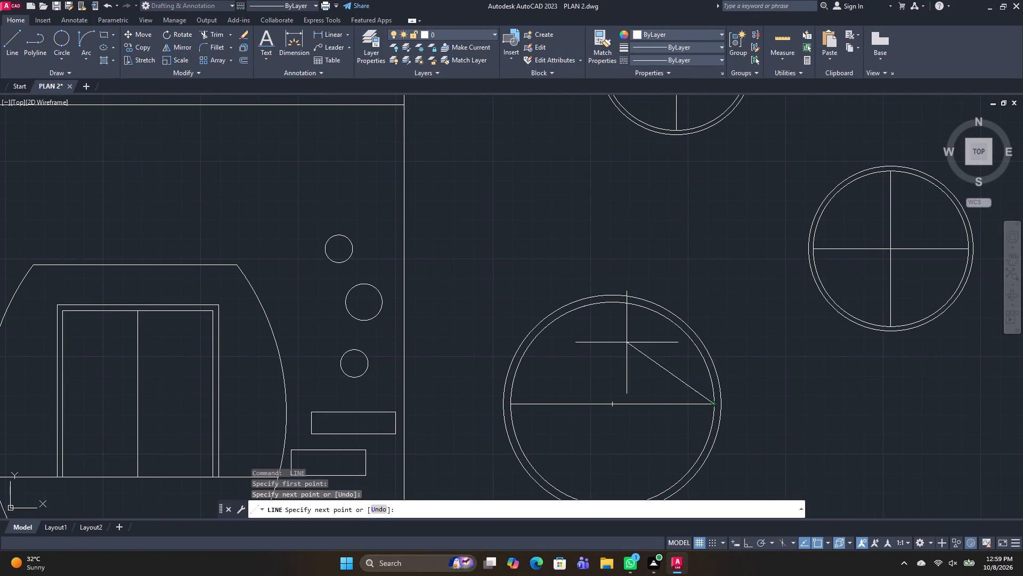
{"action": "key", "text": "space"}
{"action": "left_click", "coordinate": [612, 301]}
{"action": "middle_click_drag", "start_coordinate": [610, 423], "coordinate": [622, 313]}
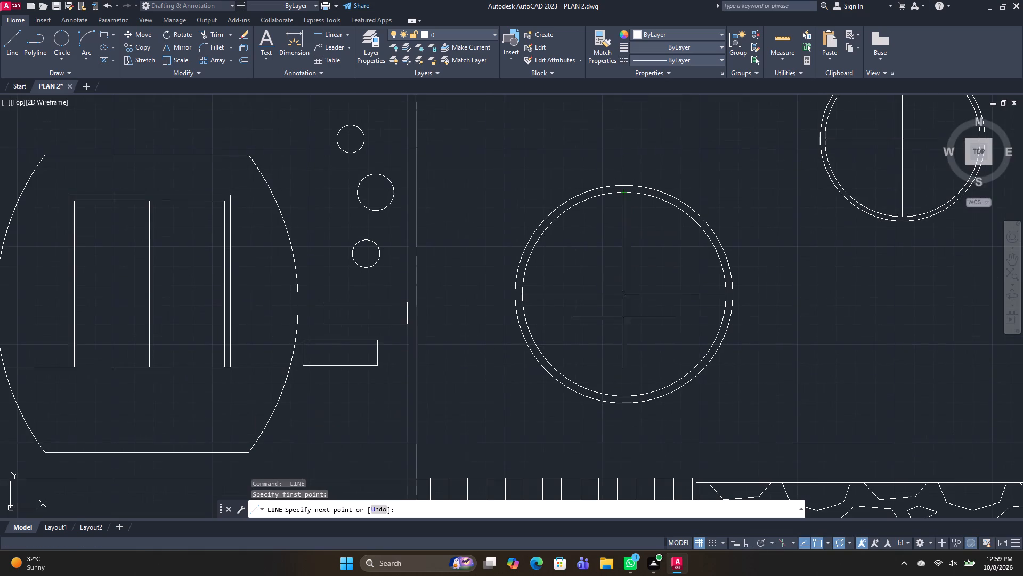
{"action": "left_click", "coordinate": [623, 396]}
{"action": "key", "text": "space"}
Draw horizontal and vertical diameter lines across the inner circle of the small ringed circle above and right of the upper crossed large circle.
{"action": "key", "text": "space"}
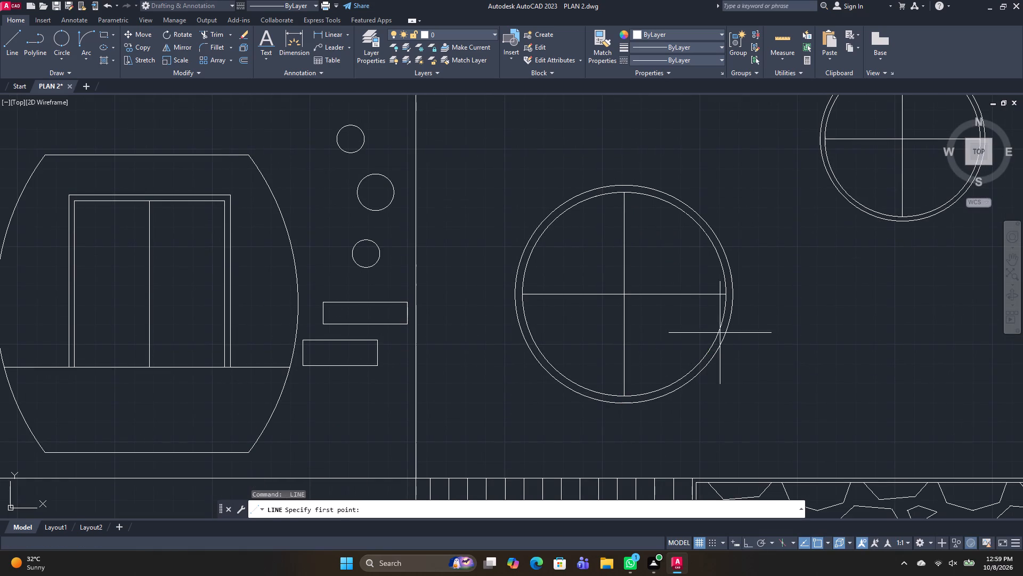
{"action": "middle_click_drag", "start_coordinate": [750, 294], "coordinate": [648, 544]}
{"action": "scroll", "coordinate": [644, 439], "scroll_direction": "down", "scroll_amount": 3}
{"action": "scroll", "coordinate": [648, 299], "scroll_direction": "up", "scroll_amount": 2}
{"action": "middle_click_drag", "start_coordinate": [642, 253], "coordinate": [632, 423]}
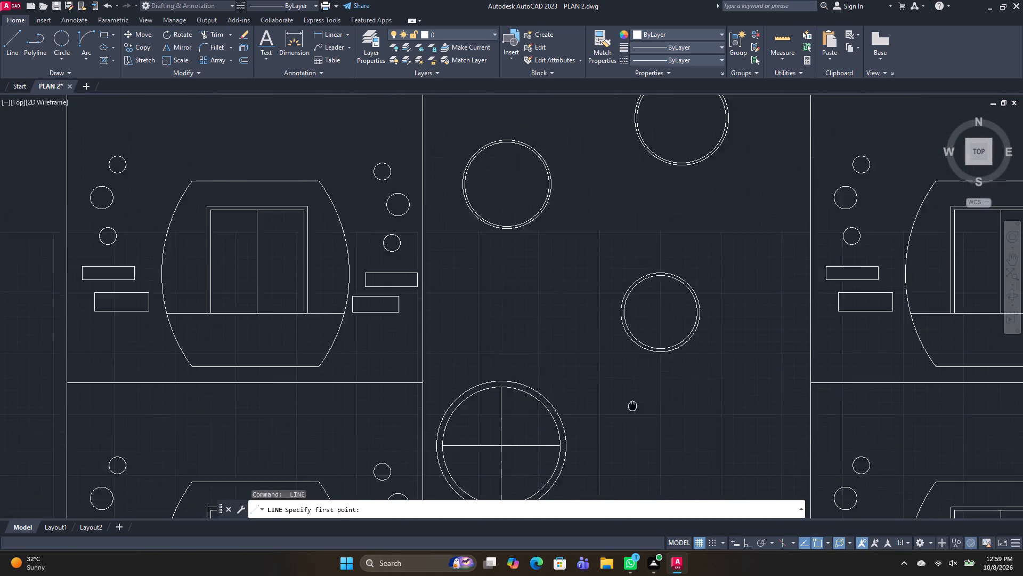
{"action": "middle_click_drag", "start_coordinate": [632, 423], "coordinate": [632, 425]}
{"action": "scroll", "coordinate": [654, 399], "scroll_direction": "up", "scroll_amount": 3}
{"action": "left_click", "coordinate": [529, 171]}
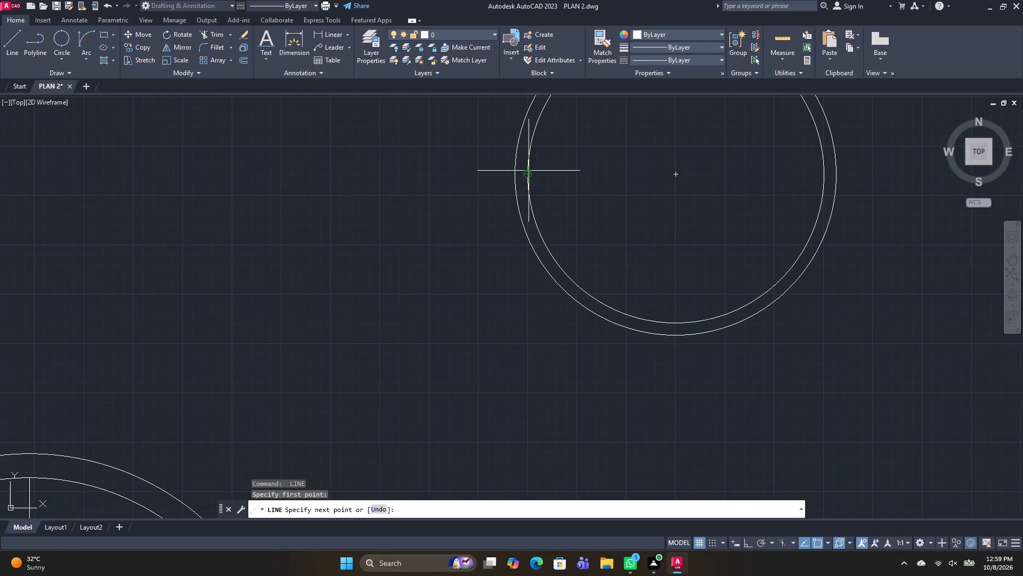
{"action": "left_click", "coordinate": [826, 175]}
{"action": "key", "text": "space"}
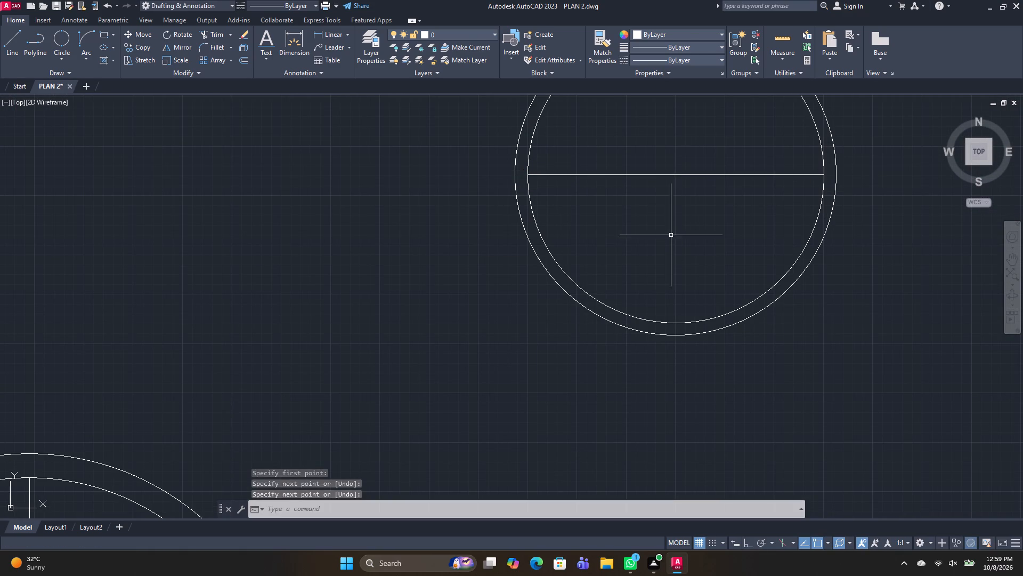
{"action": "key", "text": "space"}
{"action": "left_click", "coordinate": [674, 324]}
{"action": "middle_click_drag", "start_coordinate": [674, 217], "coordinate": [670, 463]}
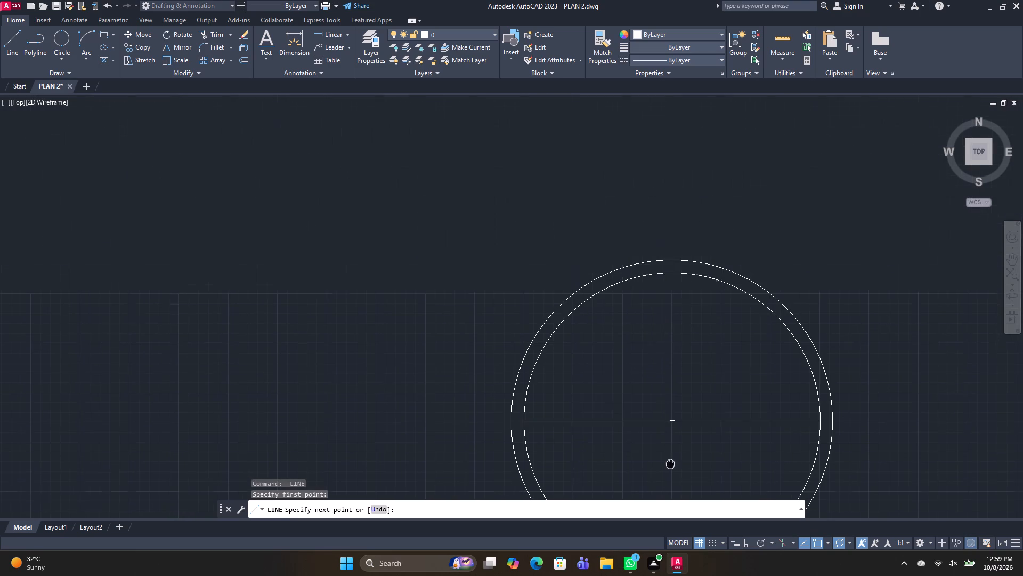
{"action": "left_click", "coordinate": [675, 274]}
{"action": "key", "text": "space"}
Draw horizontal and vertical diameter lines across the inner circle of the ringed circle near the central column's left boundary, beside the top side cell.
{"action": "key", "text": "space"}
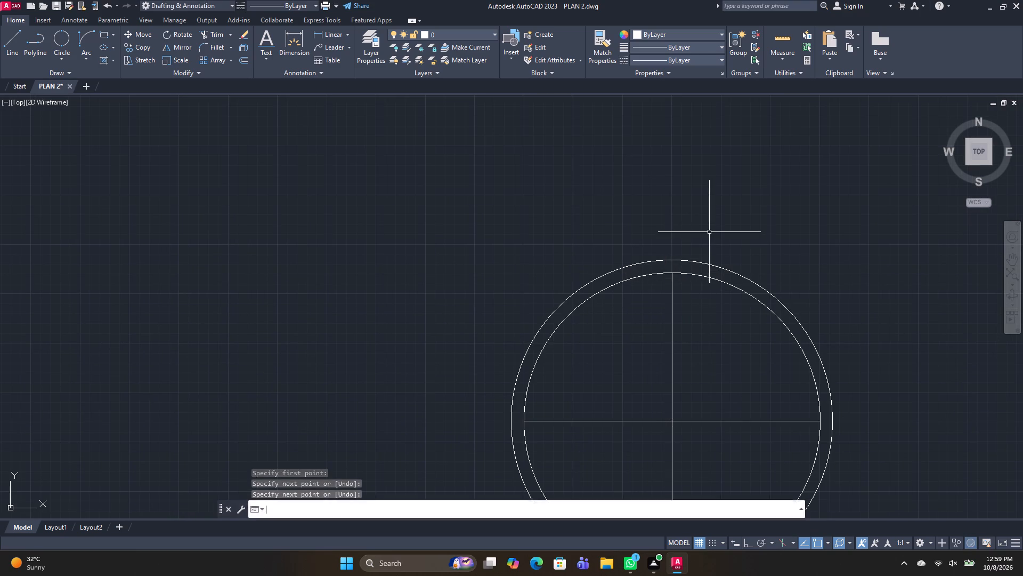
{"action": "middle_click_drag", "start_coordinate": [607, 213], "coordinate": [701, 409]}
{"action": "scroll", "coordinate": [693, 339], "scroll_direction": "down", "scroll_amount": 3}
{"action": "scroll", "coordinate": [504, 311], "scroll_direction": "up", "scroll_amount": 2}
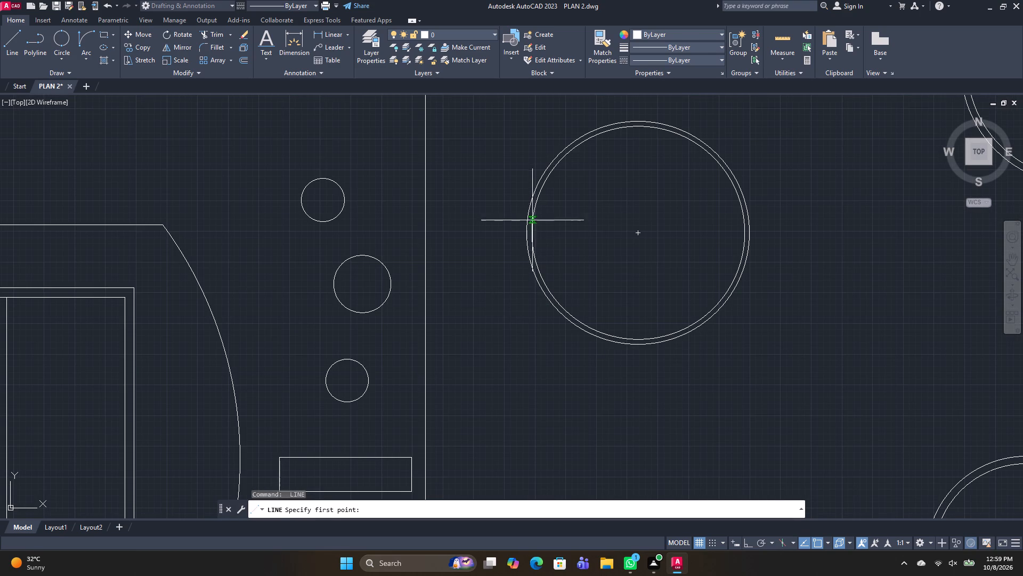
{"action": "left_click", "coordinate": [534, 233]}
{"action": "left_click", "coordinate": [745, 231]}
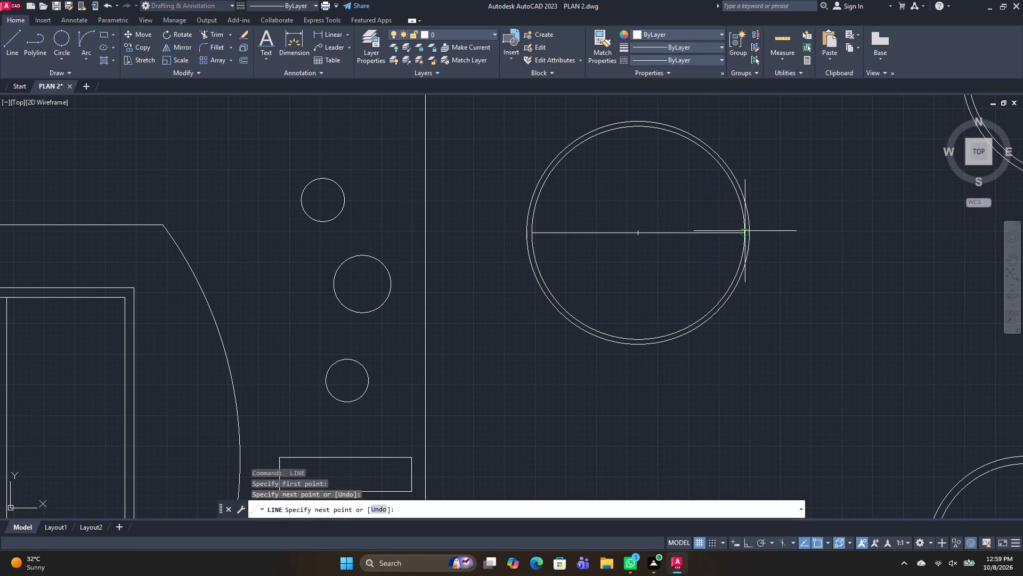
{"action": "key", "text": "space"}
{"action": "key", "text": "space"}
{"action": "left_click", "coordinate": [636, 127]}
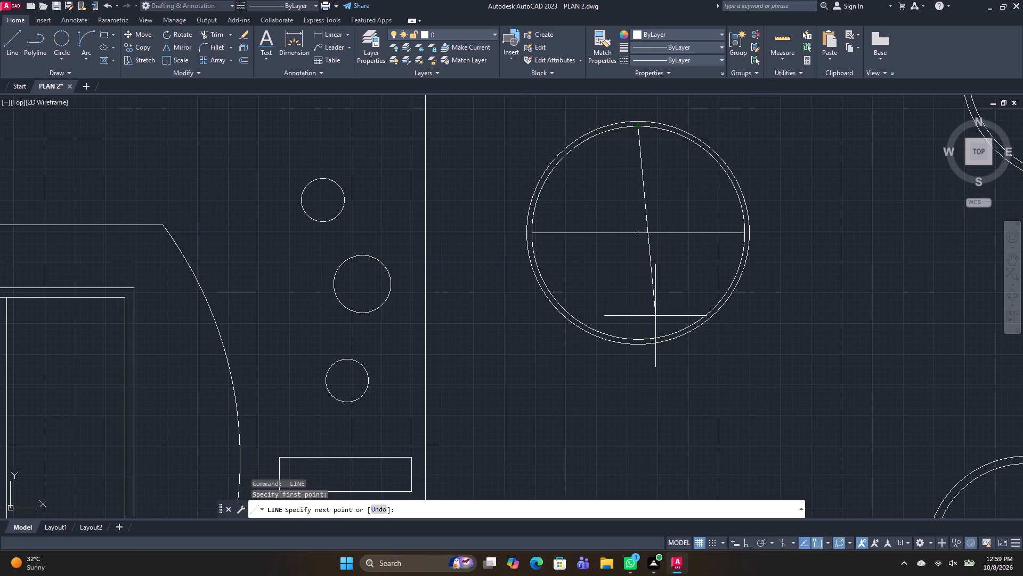
{"action": "left_click", "coordinate": [637, 338]}
{"action": "middle_click_drag", "start_coordinate": [684, 279], "coordinate": [652, 377]}
{"action": "key", "text": "space"}
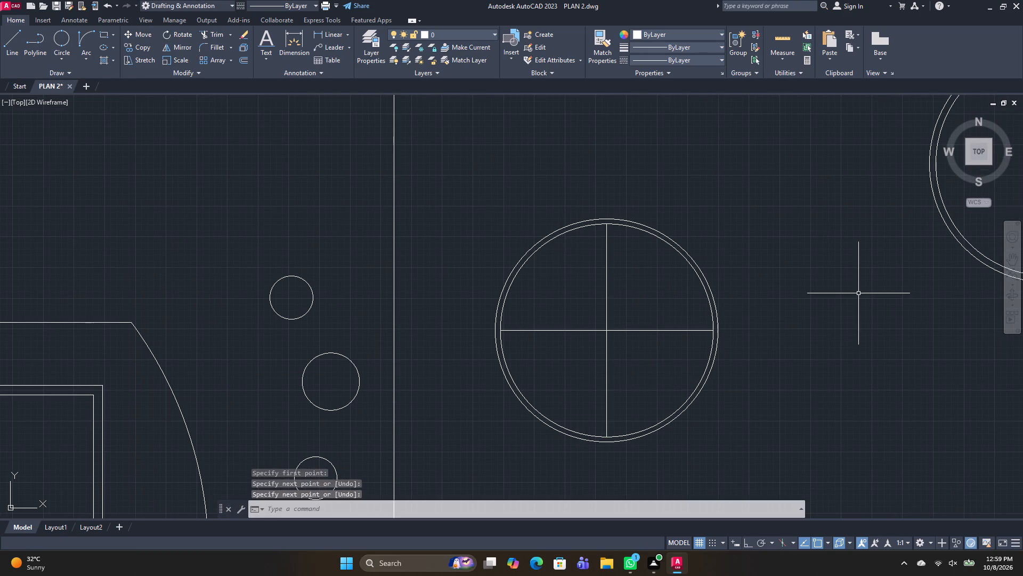
Draw horizontal and vertical diameter lines across the inner circle of the uncrossed ringed circle above and right of the previous one.
{"action": "key", "text": "space"}
{"action": "middle_click_drag", "start_coordinate": [857, 293], "coordinate": [460, 430]}
{"action": "left_click", "coordinate": [537, 299]}
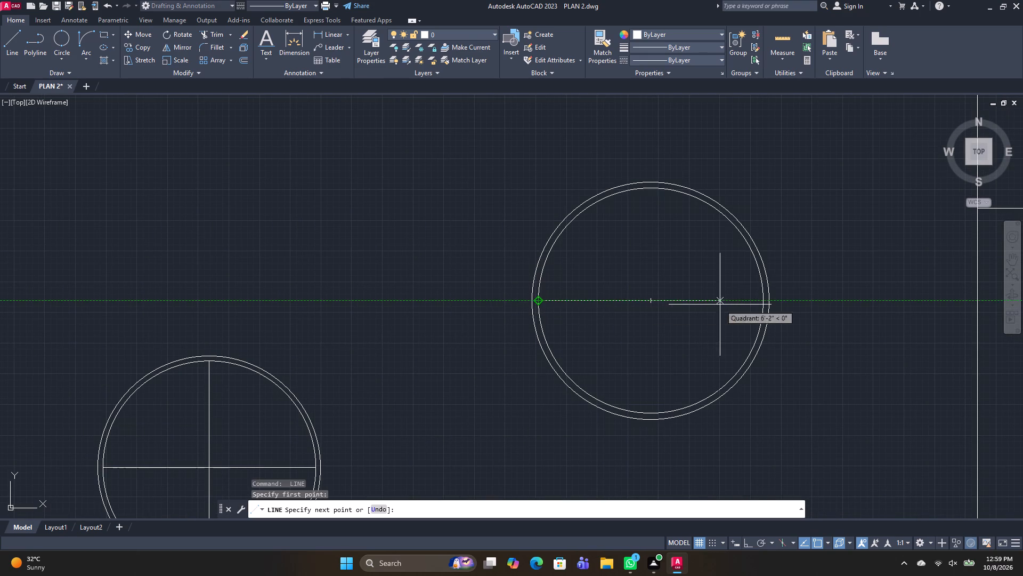
{"action": "left_click", "coordinate": [763, 300]}
{"action": "key", "text": "space"}
{"action": "key", "text": "space"}
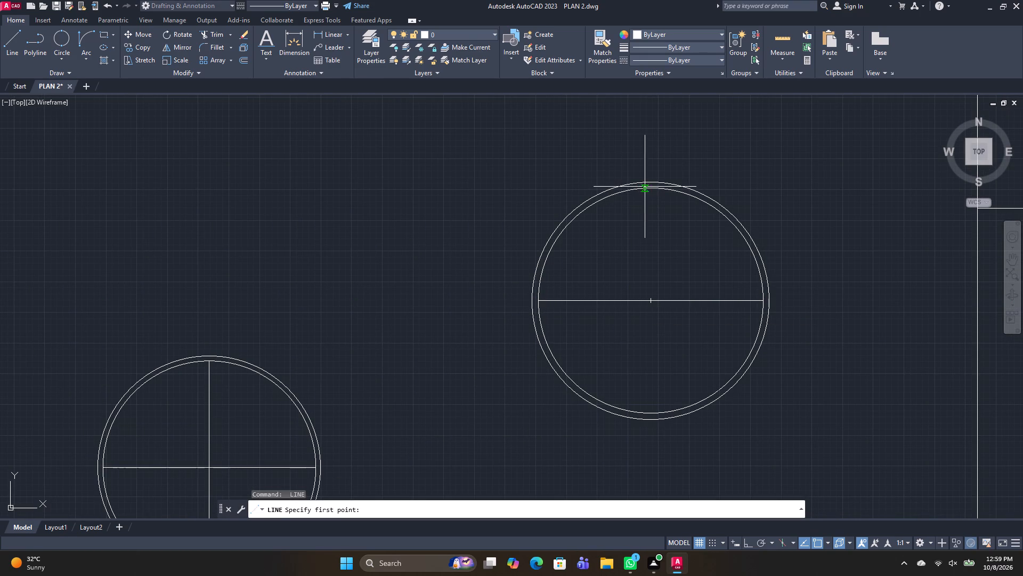
{"action": "left_click", "coordinate": [649, 188]}
{"action": "left_click", "coordinate": [652, 414]}
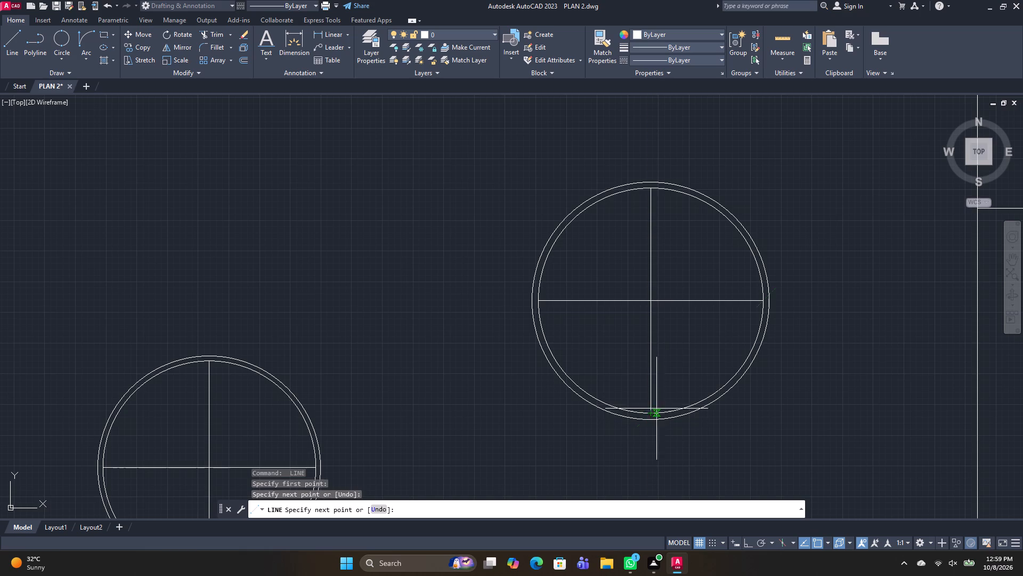
{"action": "key", "text": "space"}
Draw horizontal and vertical diameter lines across the large ringed circle at the top of the central column.
{"action": "scroll", "coordinate": [643, 332], "scroll_direction": "down", "scroll_amount": 2}
{"action": "key", "text": "space"}
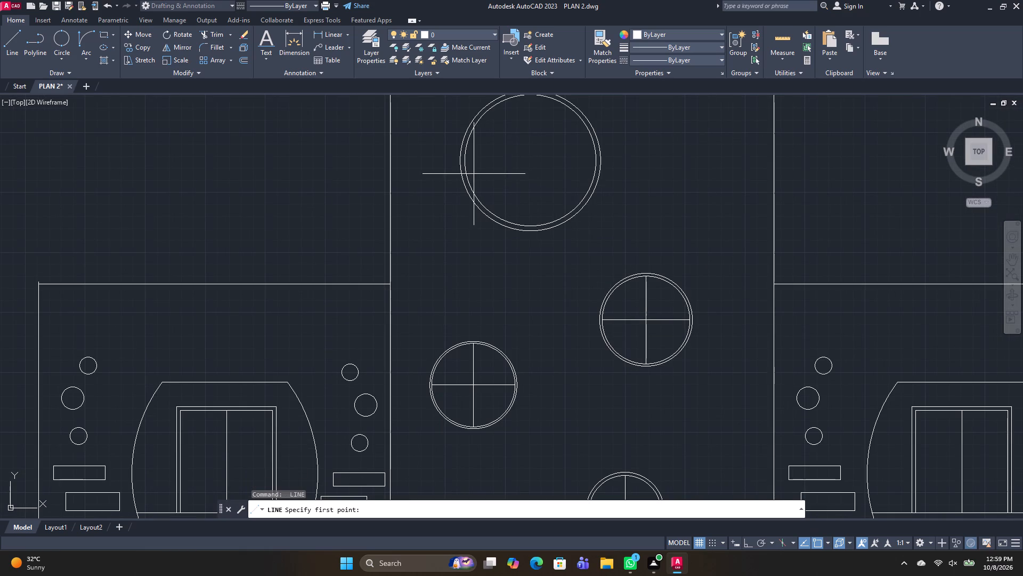
{"action": "left_click", "coordinate": [468, 160]}
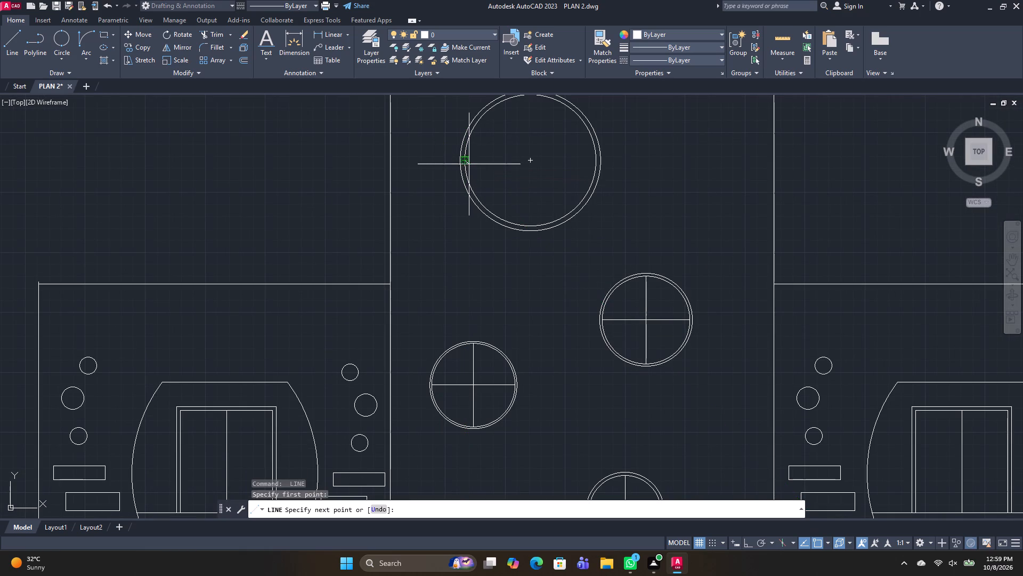
{"action": "left_click", "coordinate": [593, 160]}
{"action": "key", "text": "space"}
{"action": "middle_click_drag", "start_coordinate": [570, 252], "coordinate": [630, 359]}
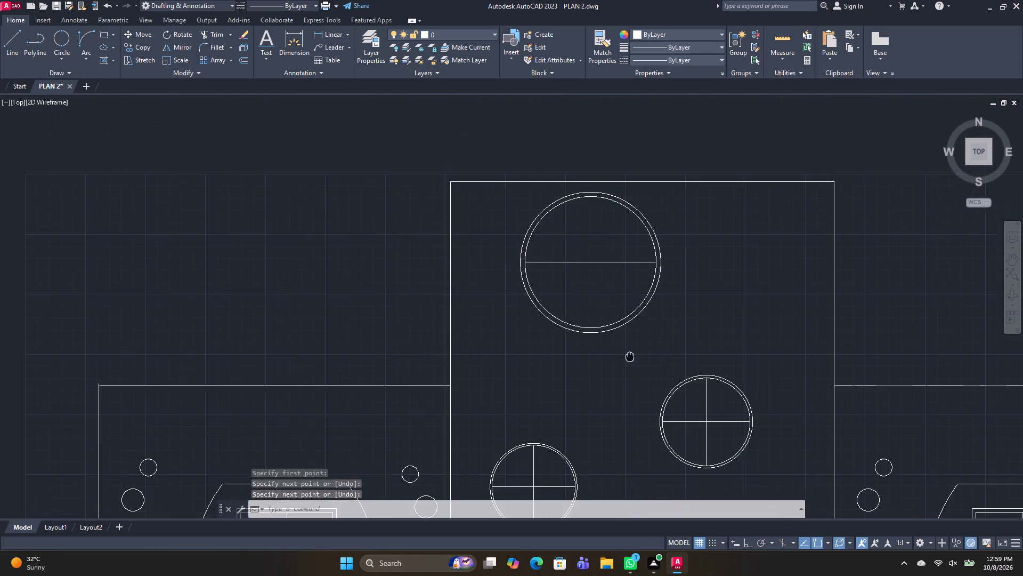
{"action": "key", "text": "space"}
{"action": "left_click", "coordinate": [589, 201]}
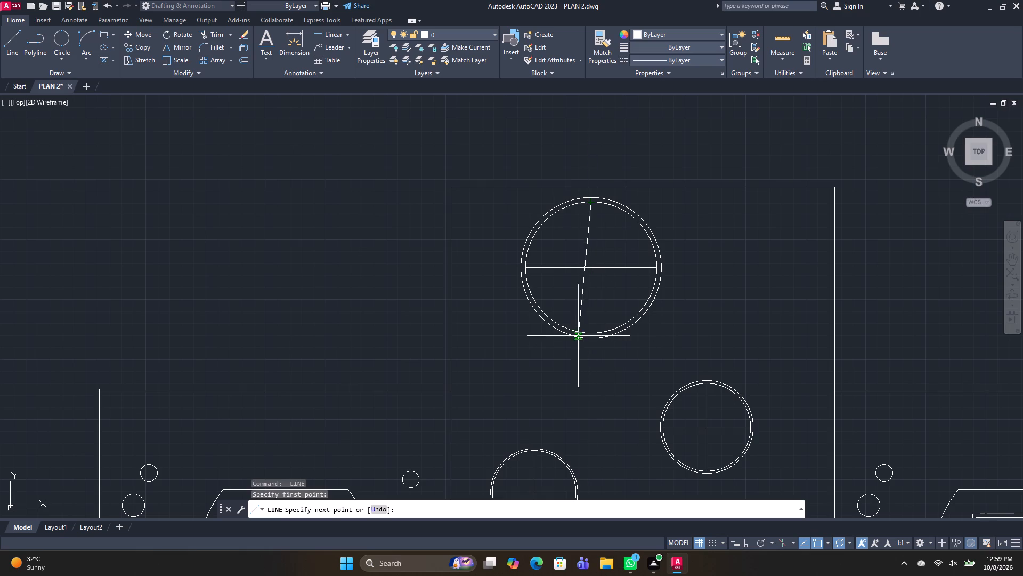
{"action": "left_click", "coordinate": [594, 330]}
{"action": "key", "text": "space"}
Draw a rectangle on top of the central column, overhanging both sides and starting about 5'-9" outside its top-left corner.
{"action": "scroll", "coordinate": [648, 323], "scroll_direction": "down", "scroll_amount": 2}
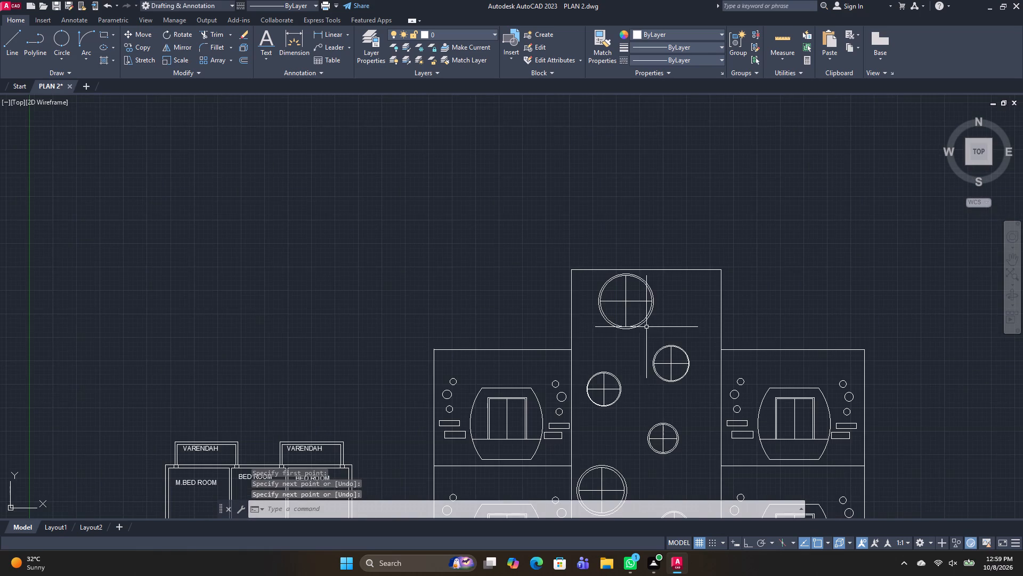
{"action": "middle_click_drag", "start_coordinate": [650, 390], "coordinate": [622, 345]}
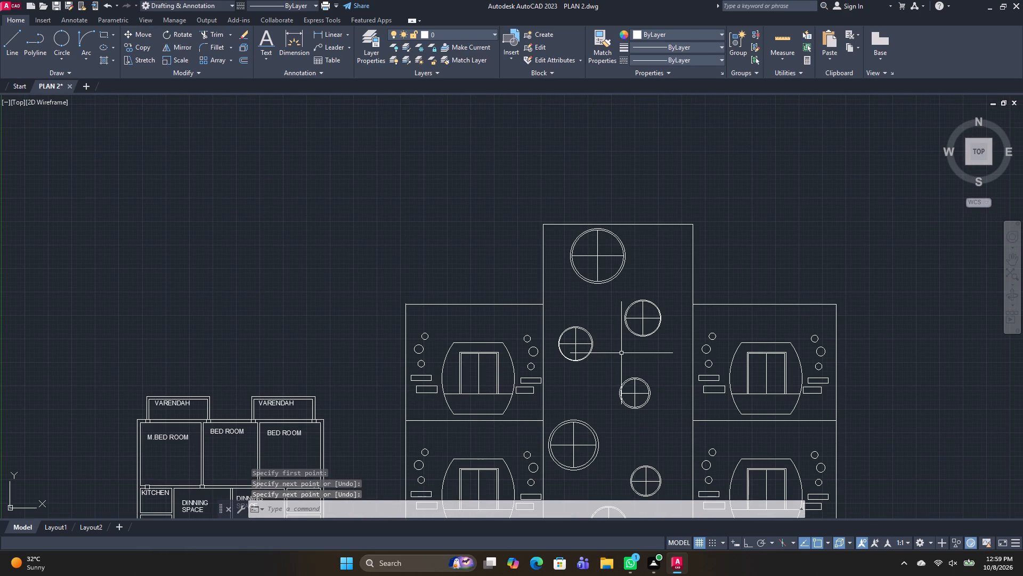
{"action": "middle_click_drag", "start_coordinate": [513, 322], "coordinate": [559, 489]}
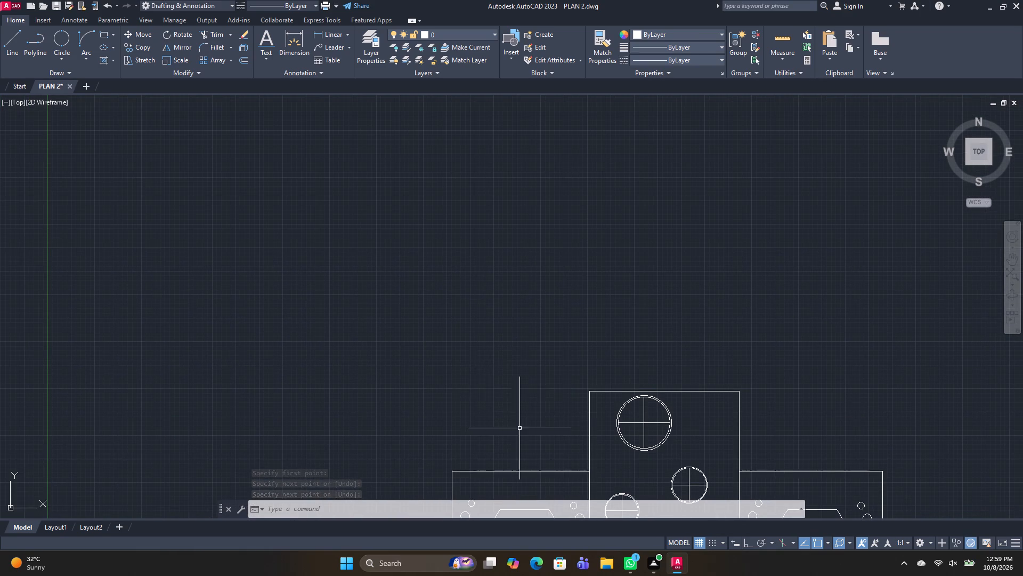
{"action": "middle_click", "coordinate": [502, 379]}
{"action": "type", "text": "REC"}
{"action": "key", "text": "space"}
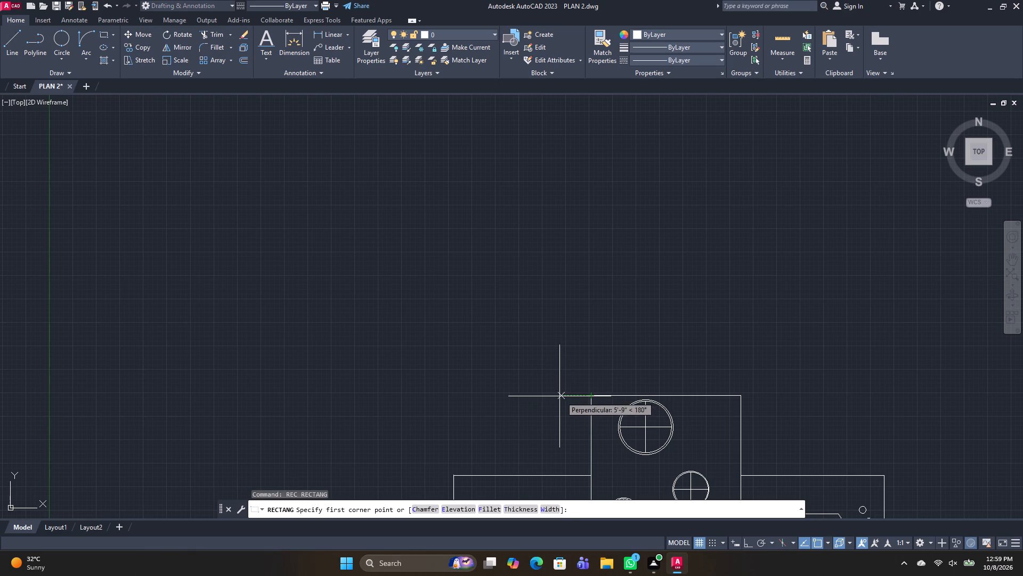
{"action": "left_click_drag", "start_coordinate": [561, 395], "coordinate": [565, 395]}
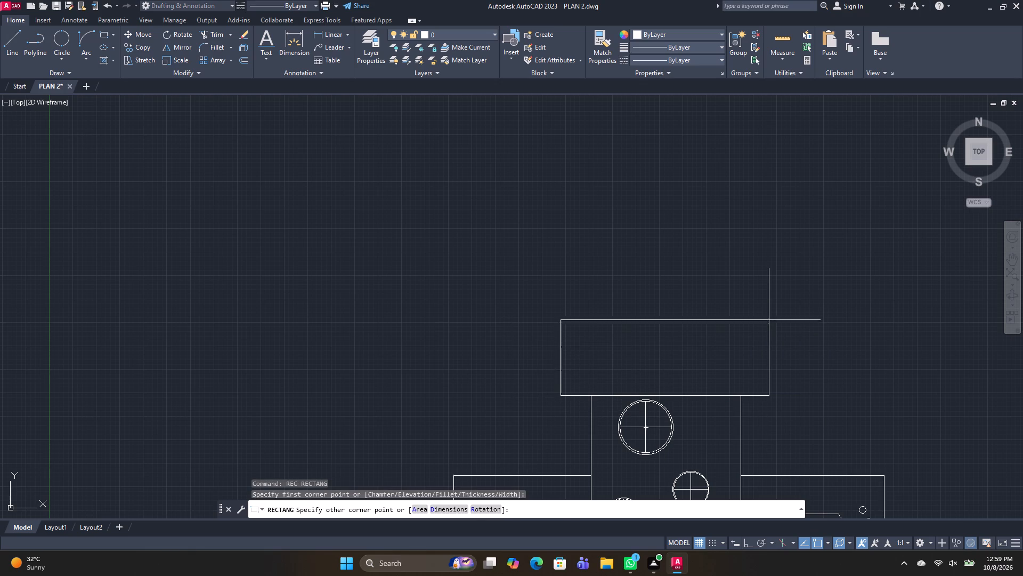
{"action": "left_click", "coordinate": [771, 316]}
Offset the top edge of the side cell left of the central column upward by about 3'-4", using a through point.
{"action": "middle_click_drag", "start_coordinate": [746, 389], "coordinate": [765, 398]}
{"action": "middle_click_drag", "start_coordinate": [627, 410], "coordinate": [617, 329]}
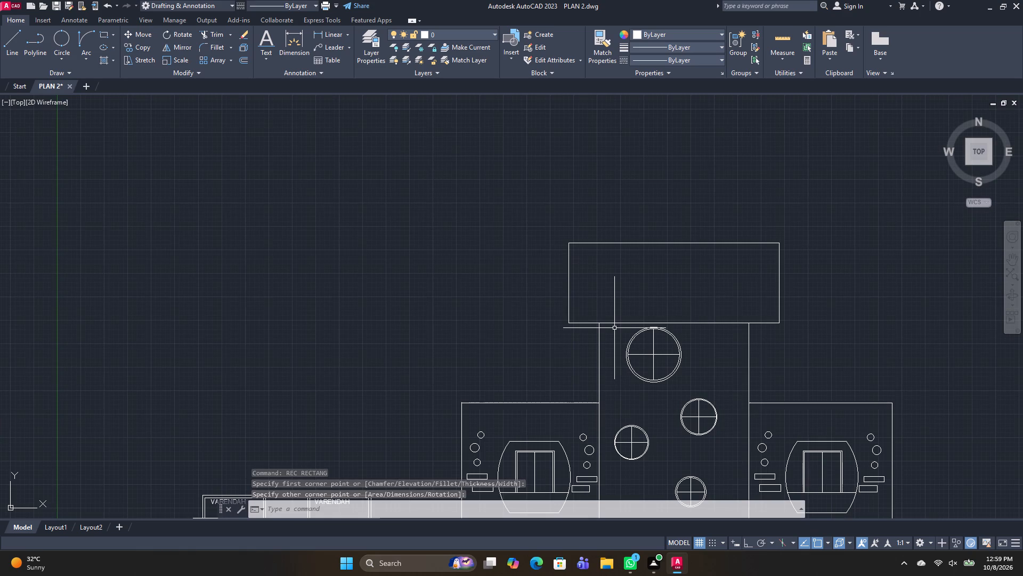
{"action": "type", "text": "O"}
{"action": "key", "text": "space"}
{"action": "key", "text": "t"}
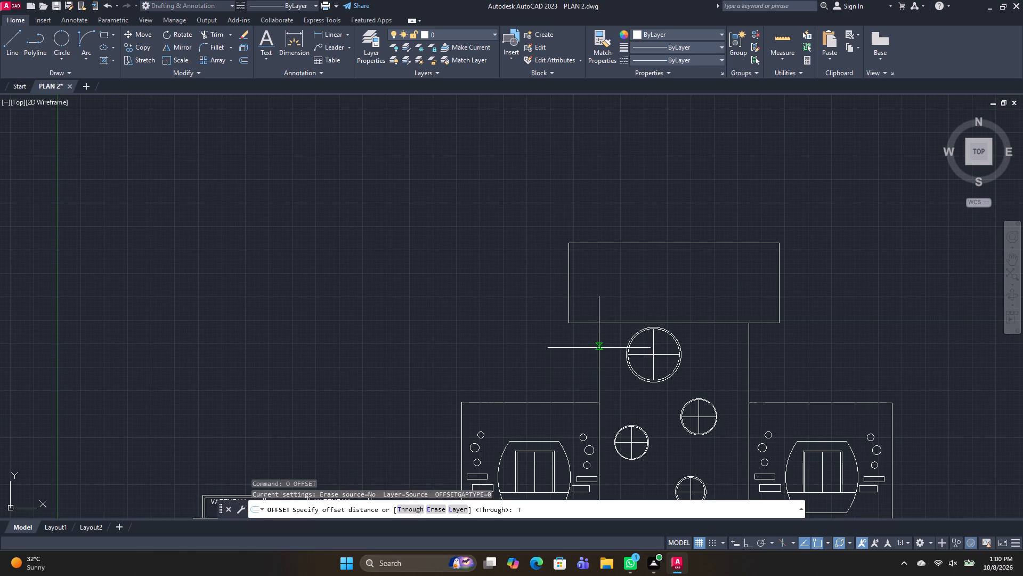
{"action": "key", "text": "space"}
{"action": "left_click", "coordinate": [540, 403]}
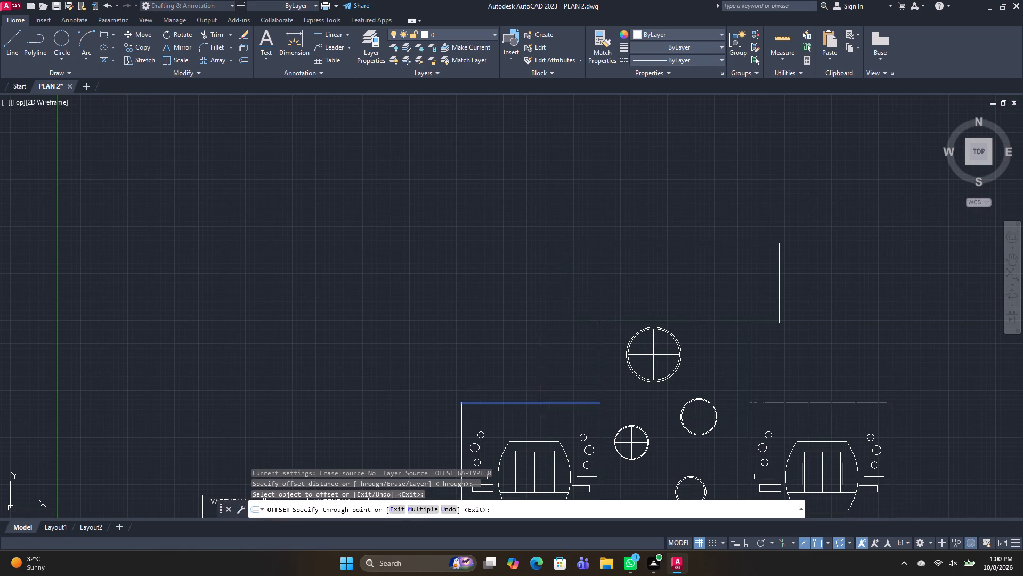
{"action": "left_click", "coordinate": [540, 388]}
{"action": "key", "text": "space"}
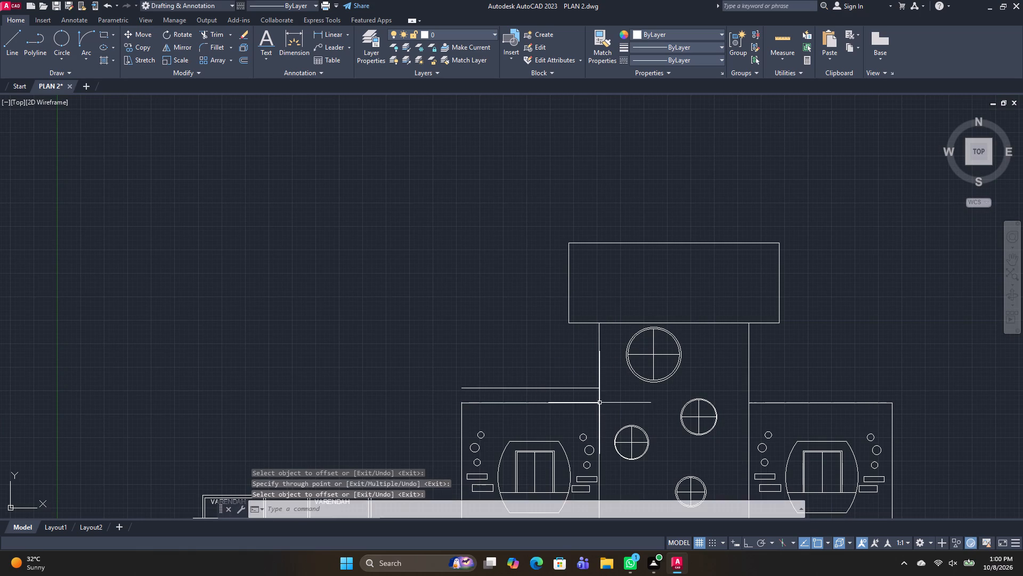
Offset the top edge of the side cell right of the central column upward by 3'-4", taking the distance from the opposite side's spacing.
{"action": "key", "text": "space"}
{"action": "left_click", "coordinate": [599, 403]}
{"action": "left_click", "coordinate": [599, 389]}
{"action": "left_click", "coordinate": [761, 403]}
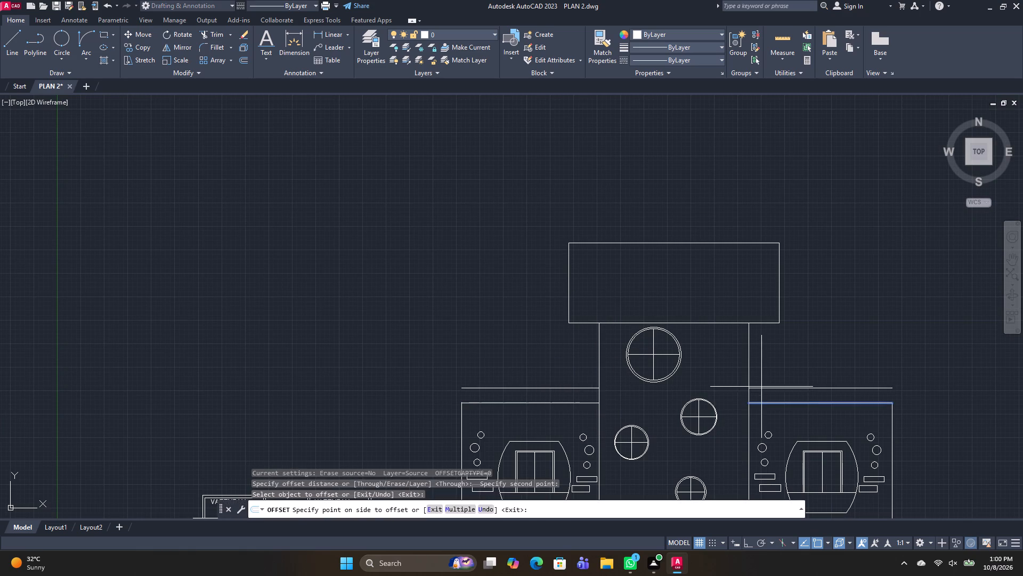
{"action": "left_click", "coordinate": [761, 386]}
{"action": "key", "text": "Escape"}
Extend the outer vertical edges of both top side cells up to the new offset lines, closing the bands.
{"action": "type", "text": "TR"}
{"action": "key", "text": "space"}
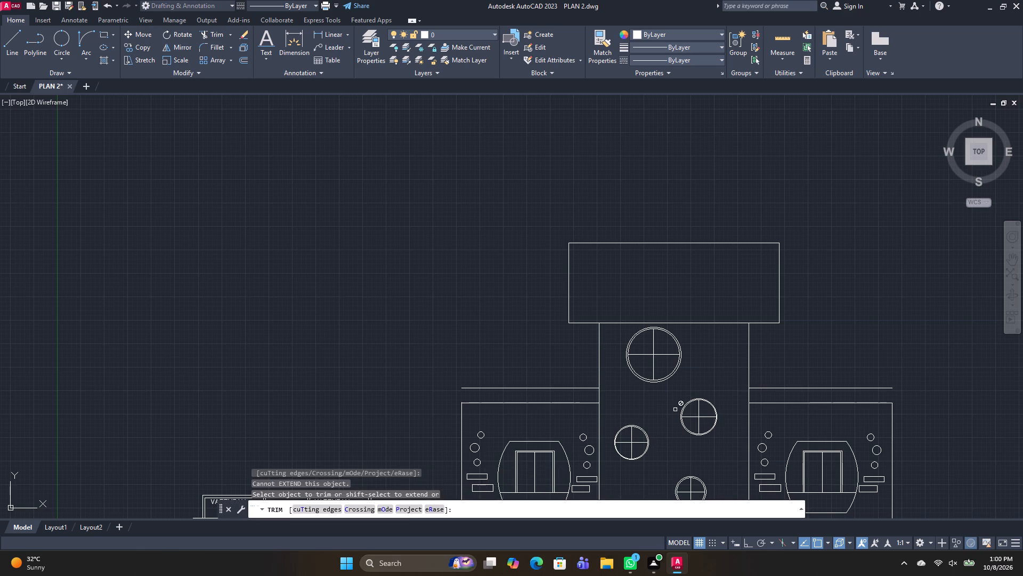
{"action": "left_click", "coordinate": [460, 410], "text": "shift"}
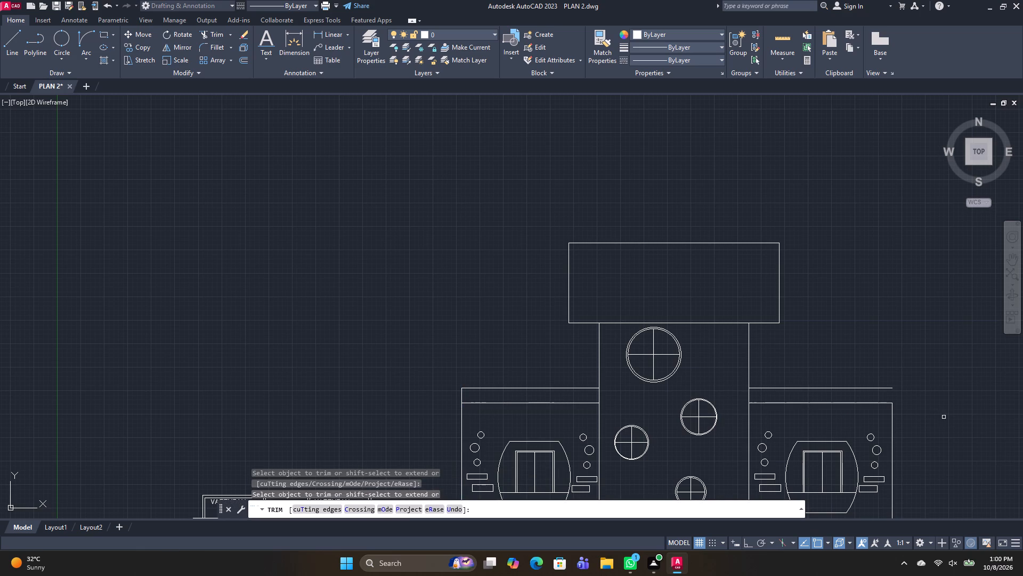
{"action": "left_click", "coordinate": [891, 413], "text": "shift"}
{"action": "key", "text": "space"}
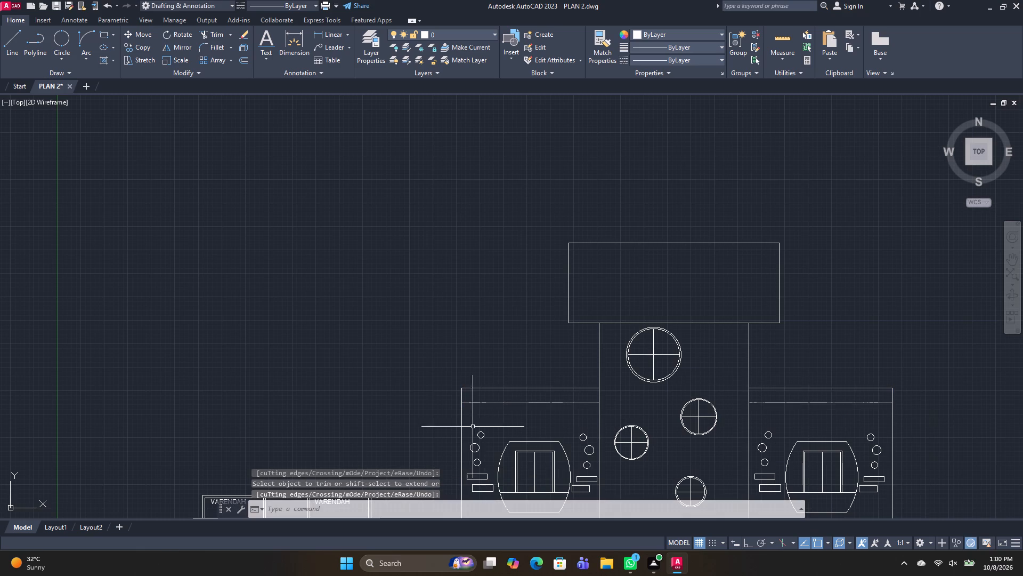
Draw a narrow upright rectangle spanning the full height of the left band, near its outer end.
{"action": "type", "text": "REC"}
{"action": "key", "text": "space"}
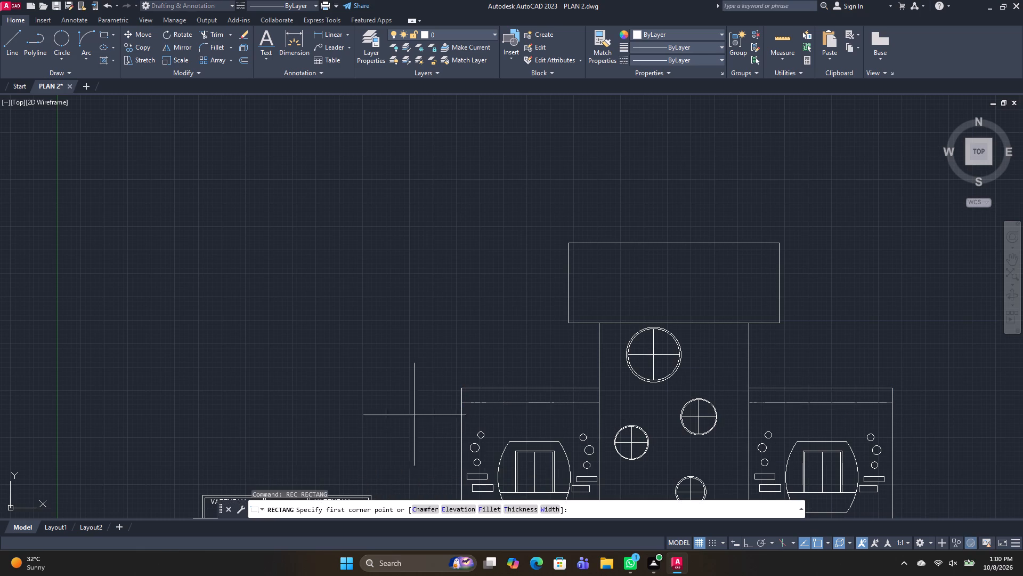
{"action": "scroll", "coordinate": [418, 412], "scroll_direction": "up", "scroll_amount": 1}
{"action": "scroll", "coordinate": [526, 405], "scroll_direction": "up", "scroll_amount": 2}
{"action": "left_click", "coordinate": [508, 390]}
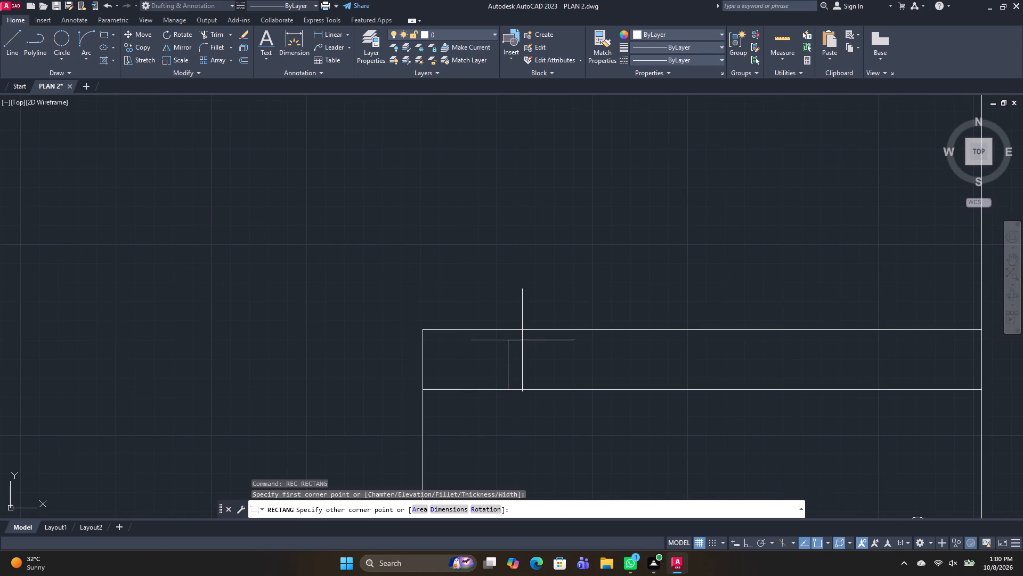
{"action": "left_click", "coordinate": [519, 329]}
Copy the narrow upright rectangle horizontally to two more spots along the left band, with Ortho on.
{"action": "left_click", "coordinate": [537, 365]}
{"action": "left_click", "coordinate": [477, 351]}
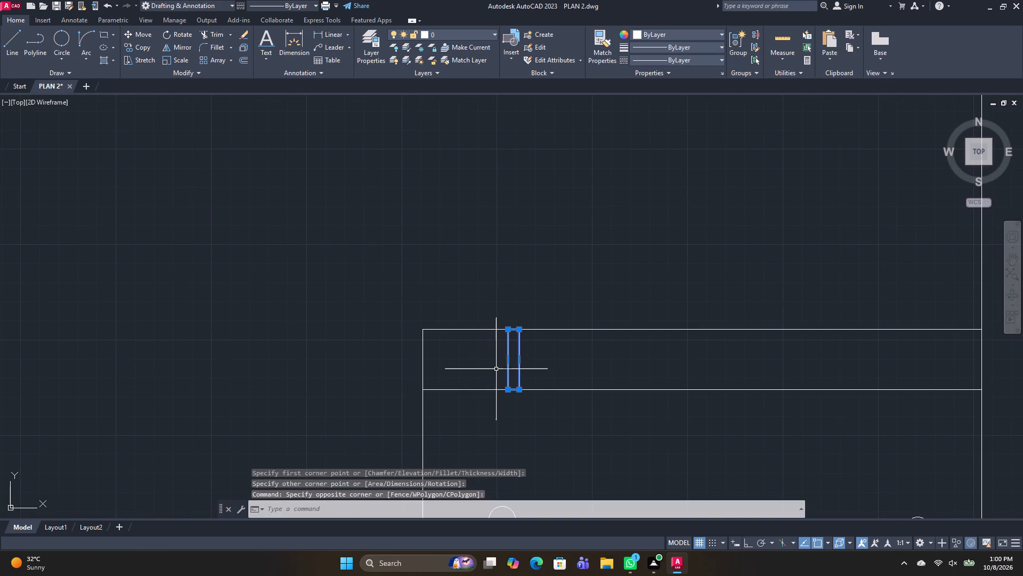
{"action": "key", "text": "c"}
{"action": "key", "text": "o"}
{"action": "key", "text": "space"}
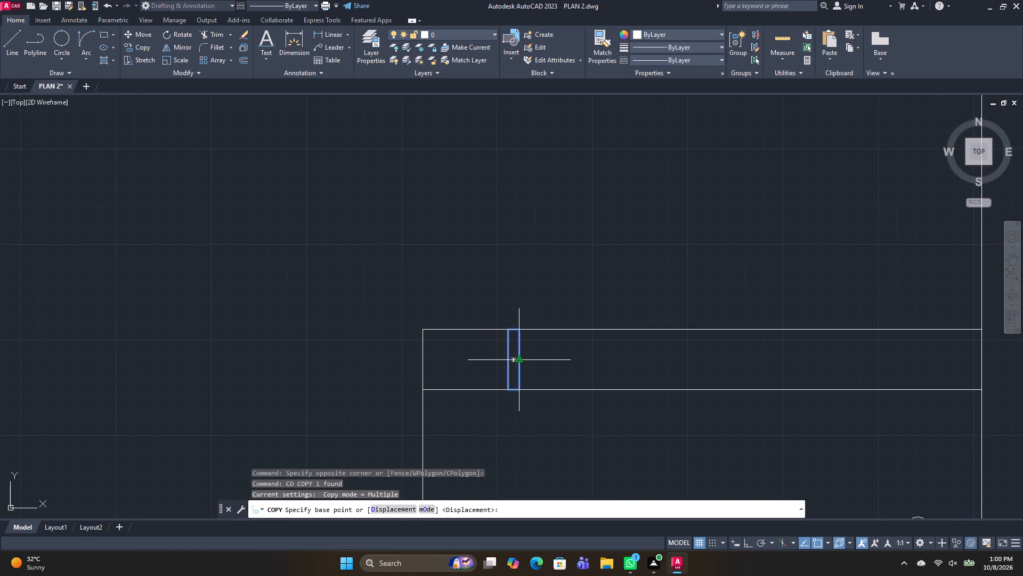
{"action": "left_click", "coordinate": [517, 360]}
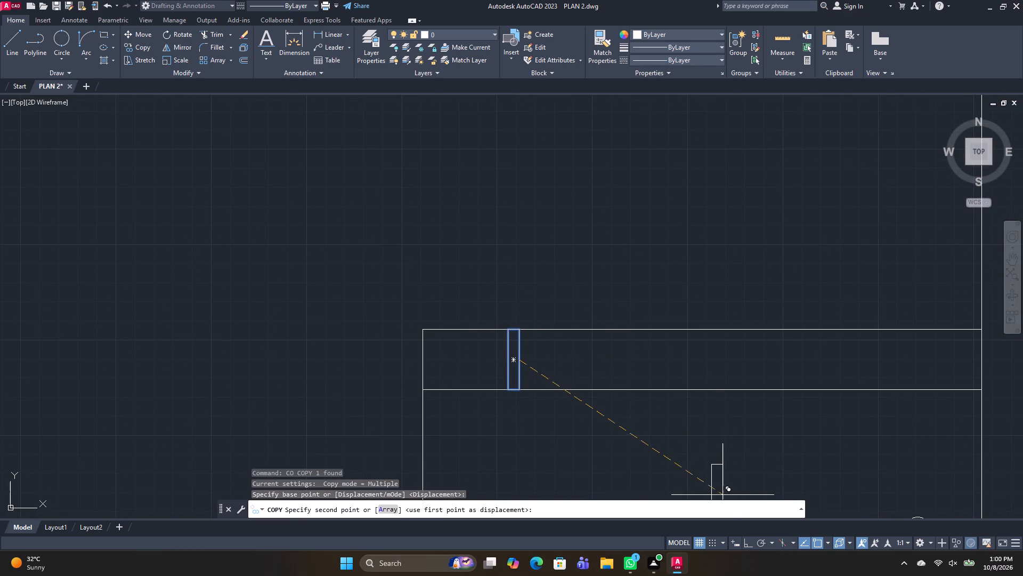
{"action": "left_click", "coordinate": [749, 540]}
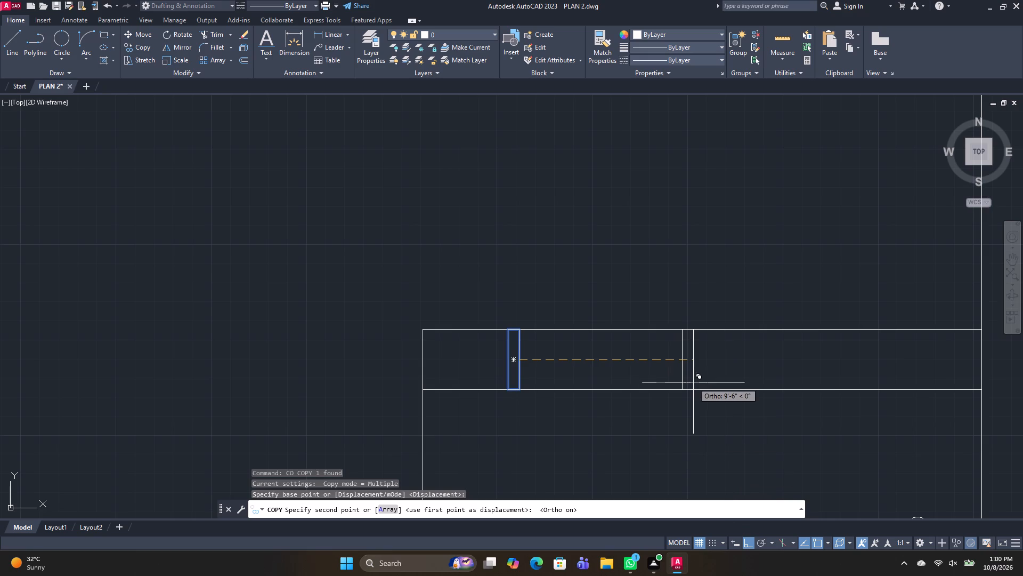
{"action": "left_click_drag", "start_coordinate": [693, 382], "coordinate": [704, 385]}
{"action": "left_click", "coordinate": [843, 382]}
Place further copies of the narrow rectangle along the band right of the central column, for three spaced bars.
{"action": "middle_click_drag", "start_coordinate": [913, 397], "coordinate": [233, 413]}
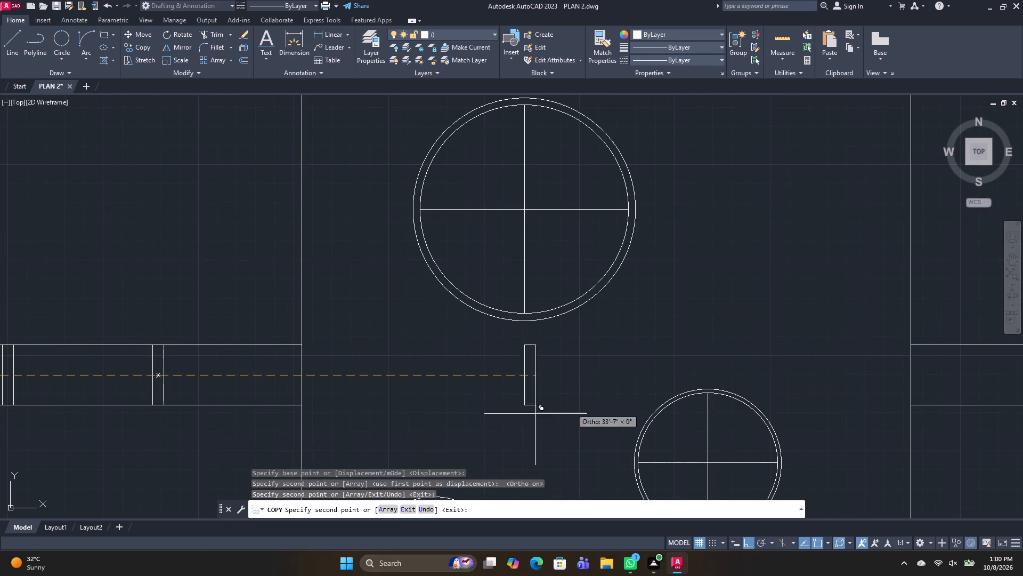
{"action": "left_click", "coordinate": [965, 396]}
{"action": "scroll", "coordinate": [997, 427], "scroll_direction": "up", "scroll_amount": 1}
{"action": "middle_click_drag", "start_coordinate": [953, 433], "coordinate": [299, 449]}
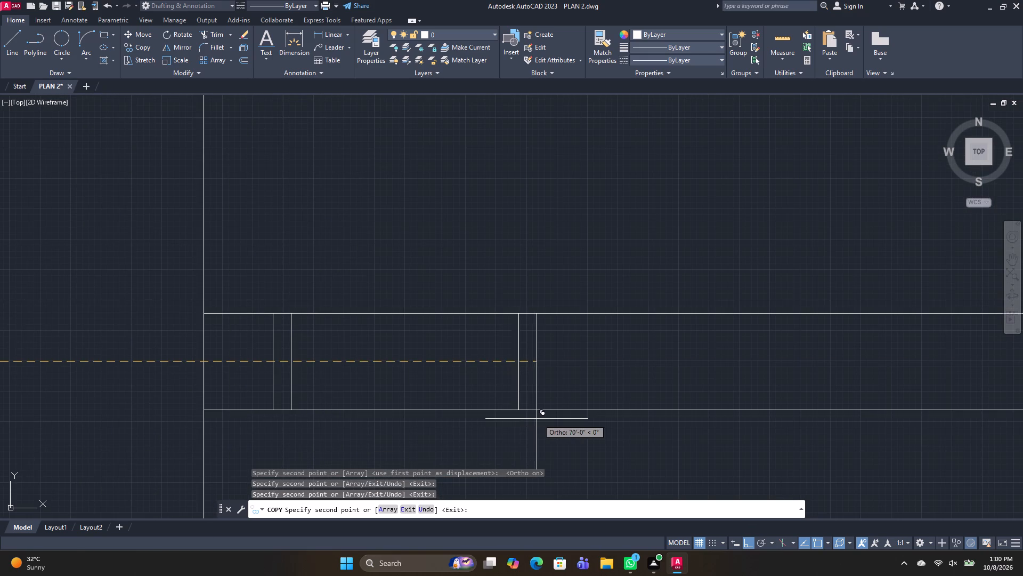
{"action": "left_click", "coordinate": [547, 417]}
{"action": "left_click", "coordinate": [899, 405]}
{"action": "middle_click_drag", "start_coordinate": [930, 450], "coordinate": [368, 457]}
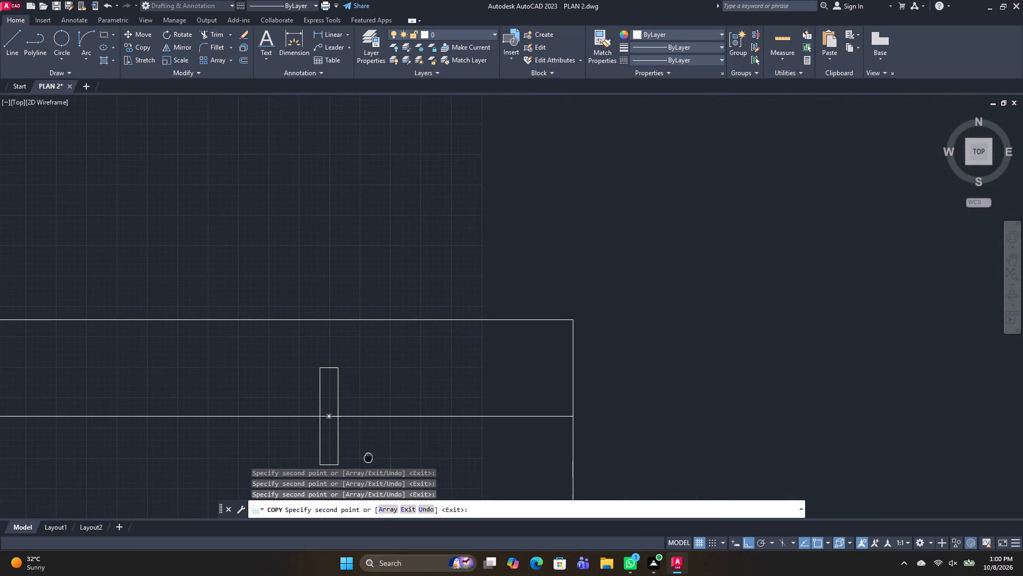
{"action": "left_click", "coordinate": [286, 401]}
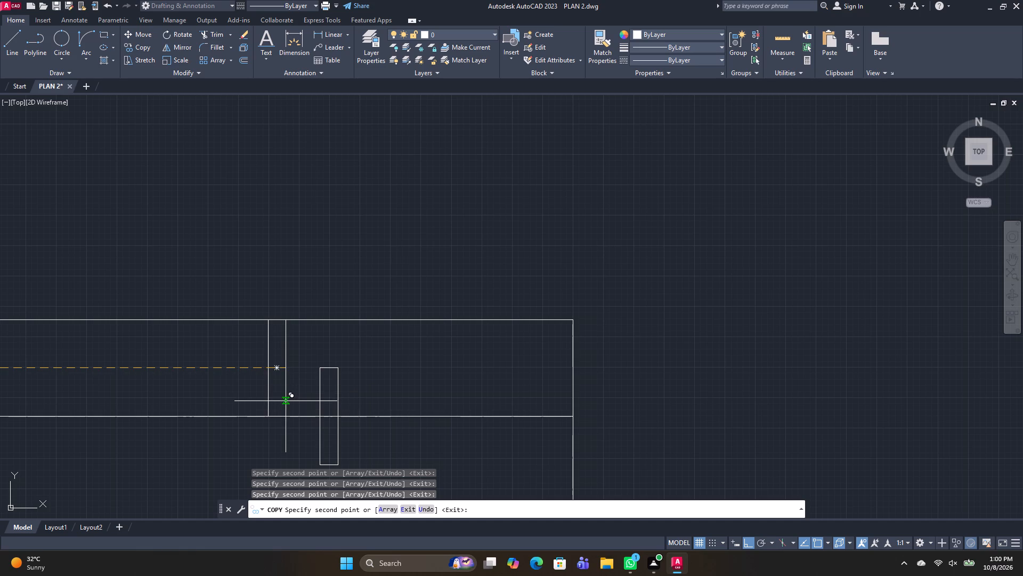
{"action": "key", "text": "space"}
Delete the stray bar copy that straddles the lower line of the right band.
{"action": "left_click_drag", "start_coordinate": [351, 395], "coordinate": [343, 389]}
{"action": "left_click", "coordinate": [316, 367]}
{"action": "key", "text": "Delete"}
Save the drawing.
{"action": "scroll", "coordinate": [348, 412], "scroll_direction": "down", "scroll_amount": 2}
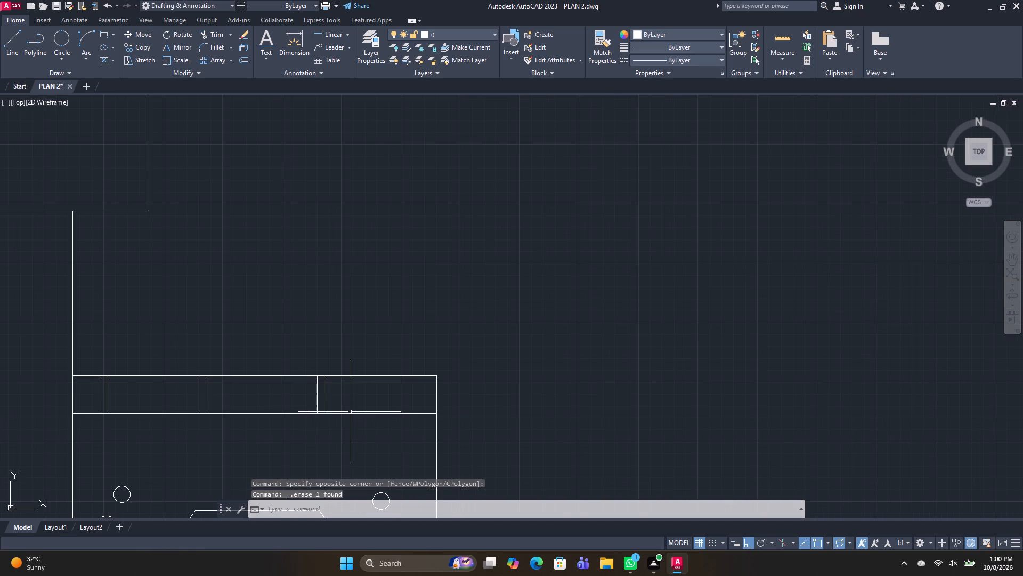
{"action": "key", "text": "ctrl+s"}
Draw a small rectangle inside the large top cap rectangle, near its left side and around mid-height.
{"action": "middle_click_drag", "start_coordinate": [362, 425], "coordinate": [767, 385]}
{"action": "scroll", "coordinate": [704, 388], "scroll_direction": "down", "scroll_amount": 1}
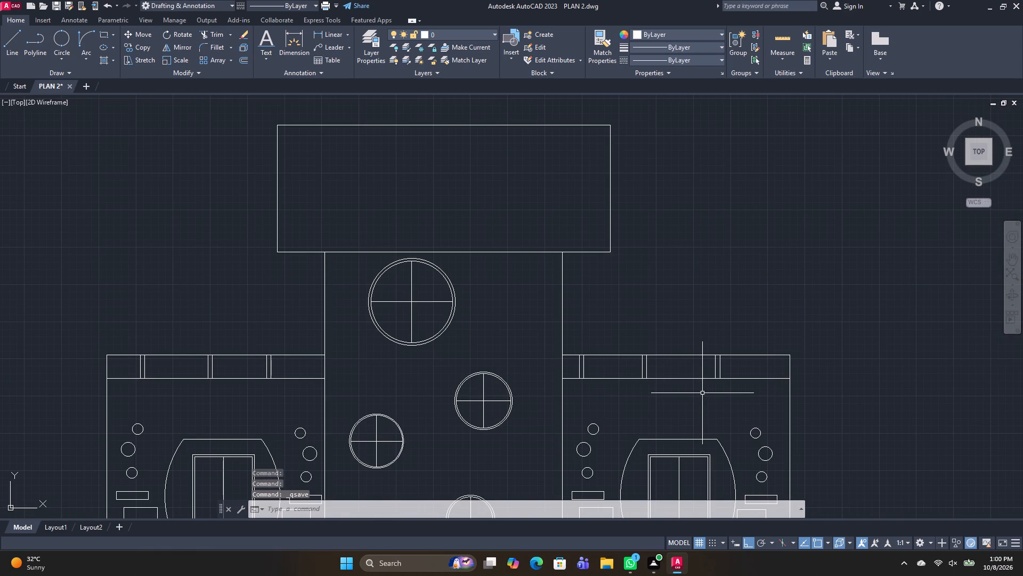
{"action": "middle_click_drag", "start_coordinate": [631, 414], "coordinate": [726, 499]}
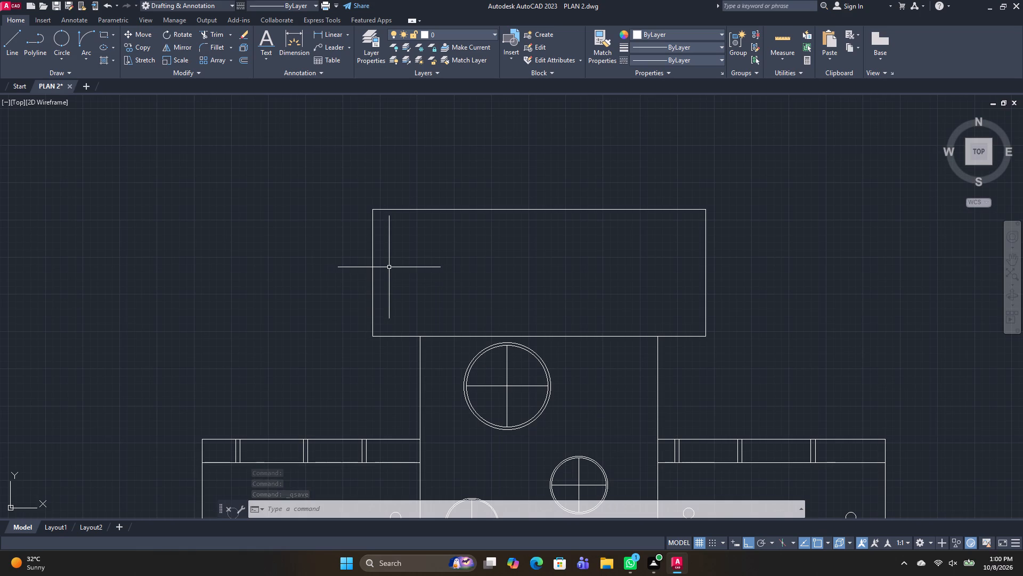
{"action": "middle_click_drag", "start_coordinate": [421, 297], "coordinate": [427, 320]}
{"action": "type", "text": "REC"}
{"action": "key", "text": "space"}
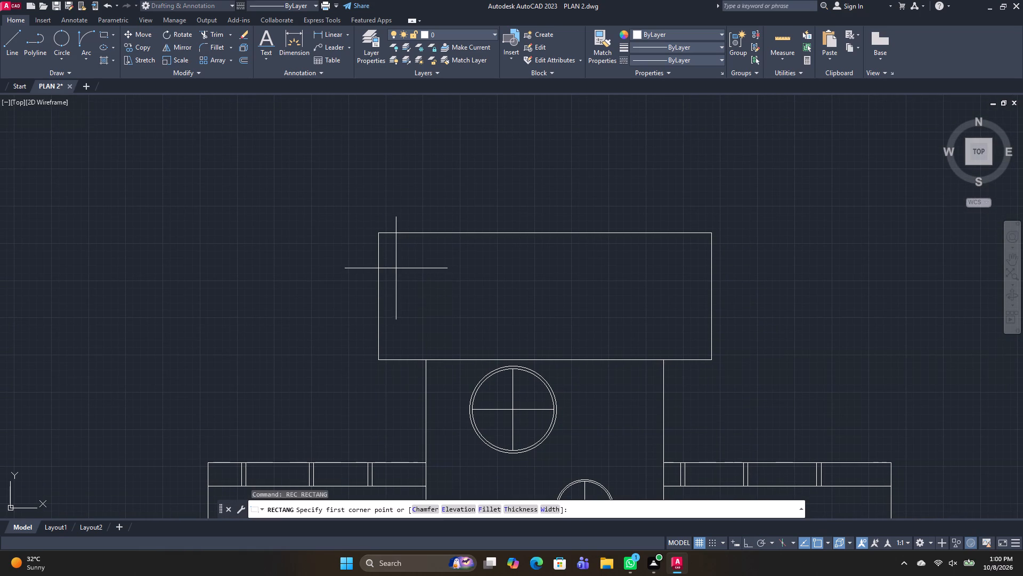
{"action": "left_click", "coordinate": [392, 270]}
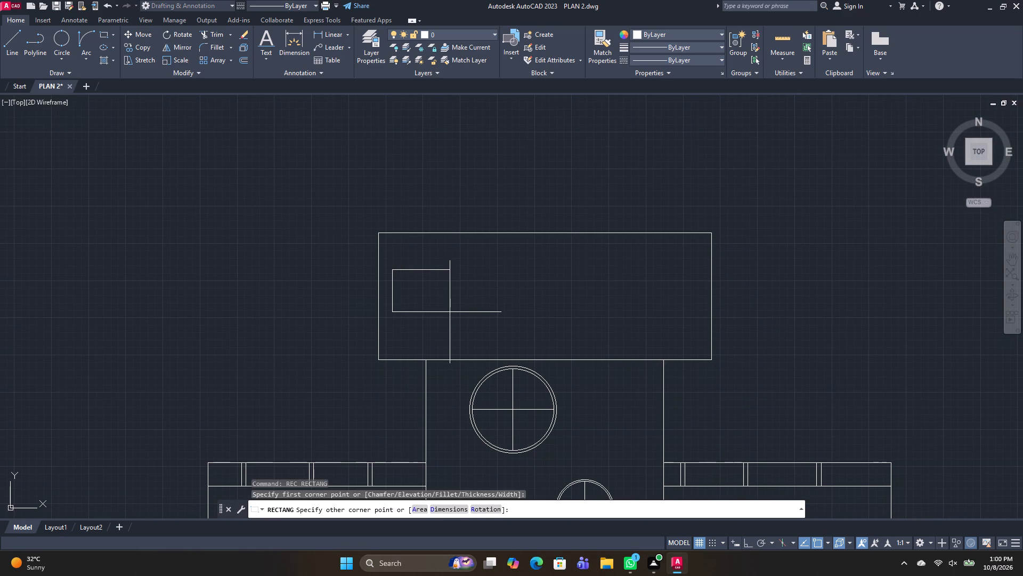
{"action": "left_click", "coordinate": [450, 312]}
Offset the large top cap rectangle slightly inward through a picked point to form a double border.
{"action": "type", "text": "O T"}
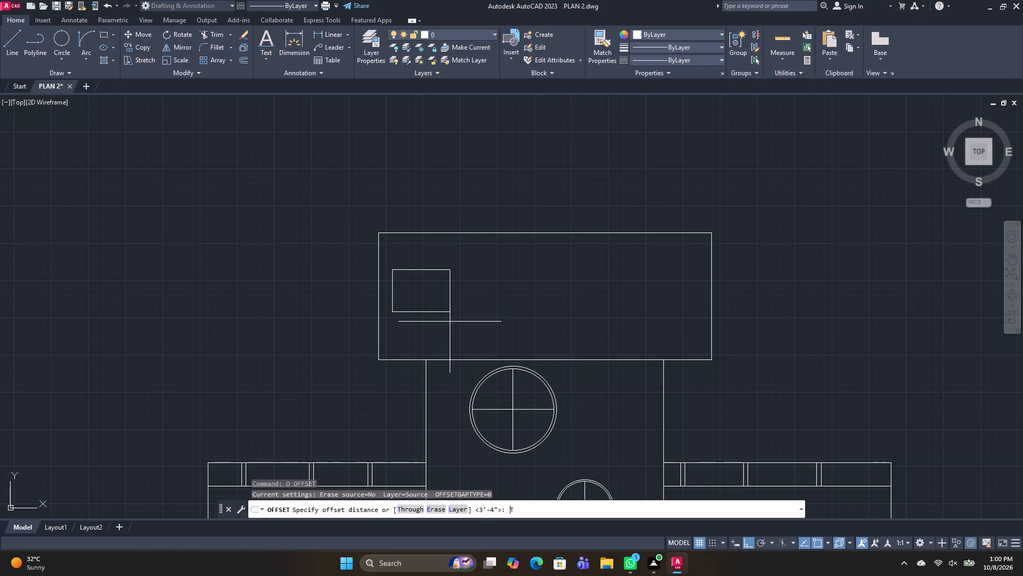
{"action": "key", "text": "space"}
{"action": "left_click", "coordinate": [452, 234]}
{"action": "scroll", "coordinate": [452, 235], "scroll_direction": "up", "scroll_amount": 2}
{"action": "left_click", "coordinate": [452, 241]}
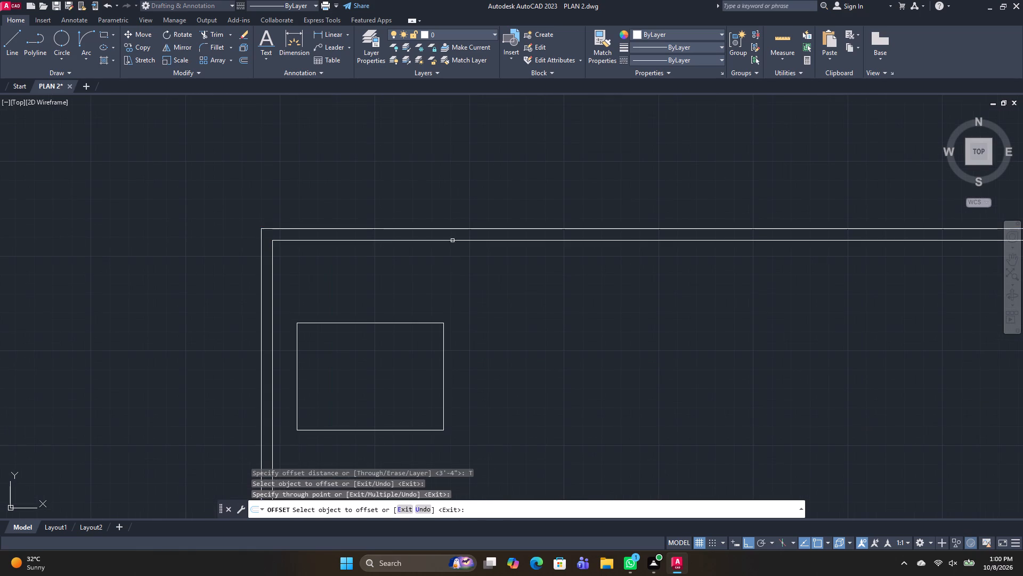
Offset the small rectangle inside the top cap slightly inward to form a thin frame.
{"action": "left_click", "coordinate": [408, 325]}
{"action": "left_click", "coordinate": [409, 324]}
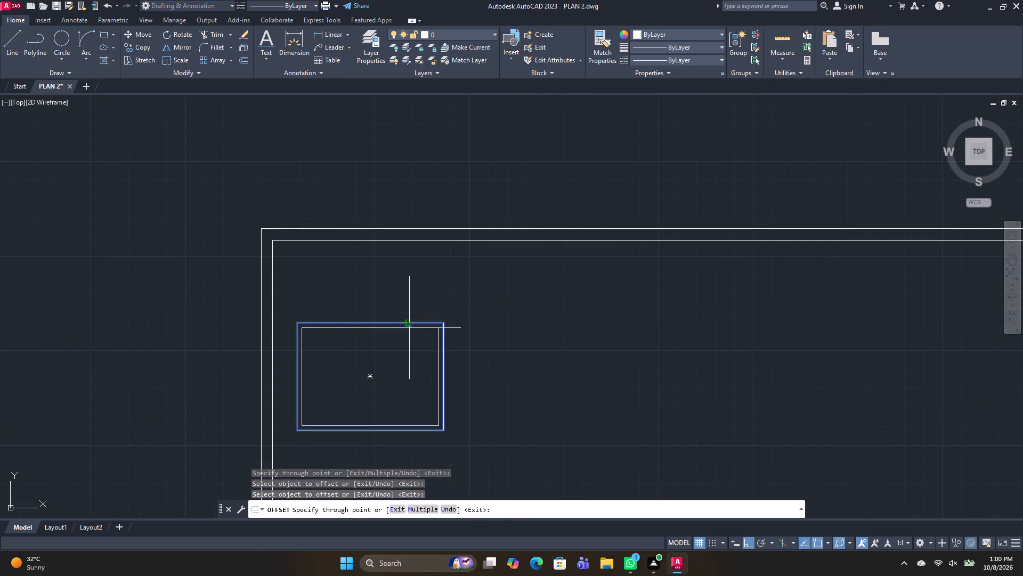
{"action": "left_click", "coordinate": [409, 329]}
{"action": "left_click", "coordinate": [407, 324]}
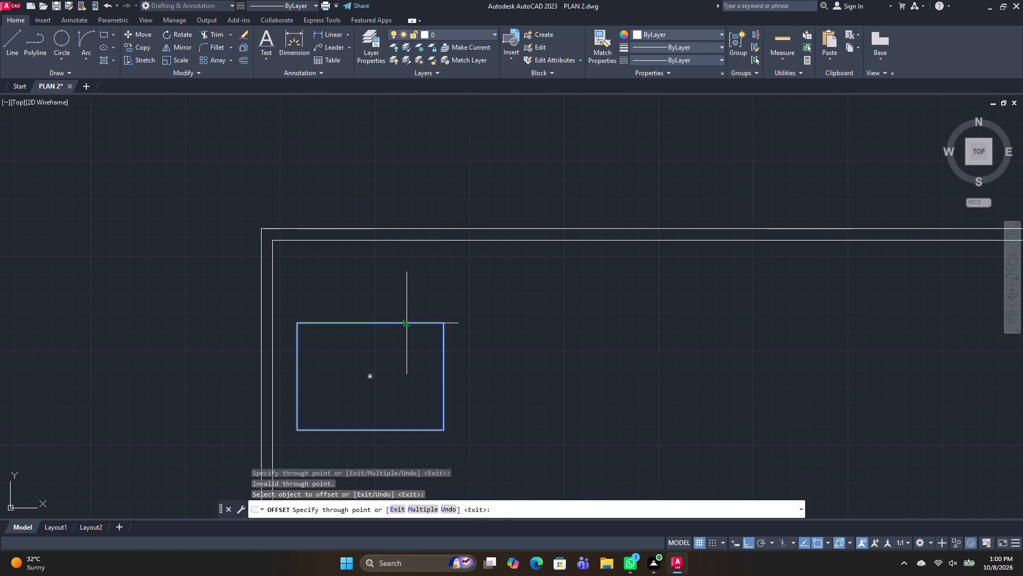
{"action": "left_click", "coordinate": [408, 329]}
{"action": "left_click", "coordinate": [408, 323]}
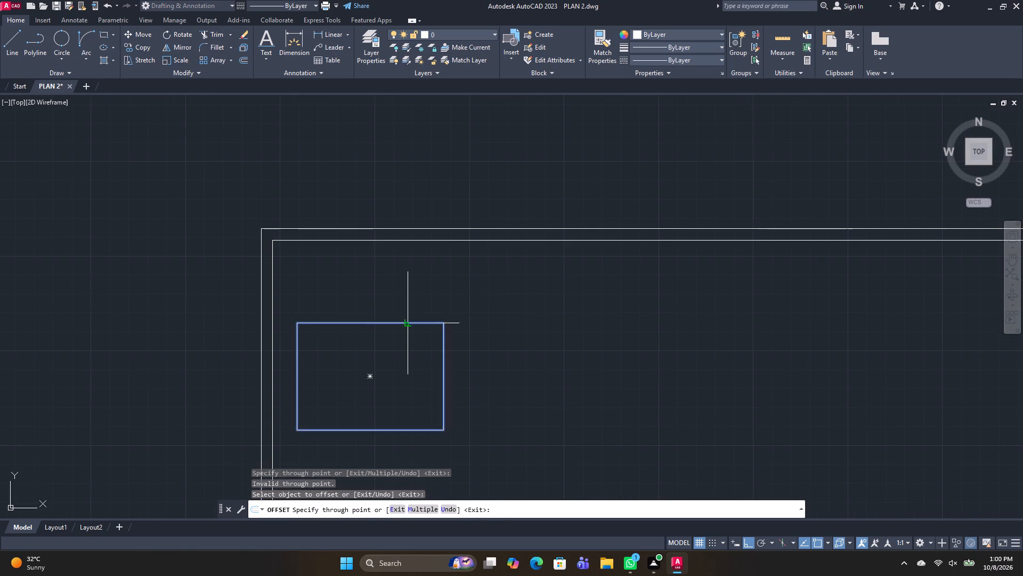
{"action": "scroll", "coordinate": [407, 326], "scroll_direction": "up", "scroll_amount": 3}
{"action": "left_click", "coordinate": [407, 332]}
{"action": "scroll", "coordinate": [422, 363], "scroll_direction": "down", "scroll_amount": 2}
{"action": "middle_click_drag", "start_coordinate": [423, 379], "coordinate": [463, 276]}
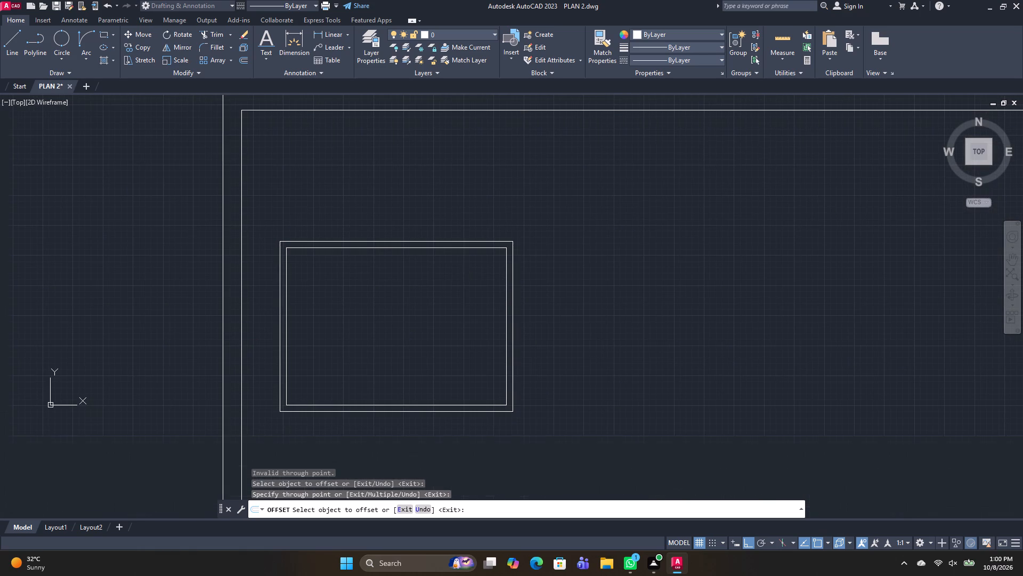
{"action": "key", "text": "space"}
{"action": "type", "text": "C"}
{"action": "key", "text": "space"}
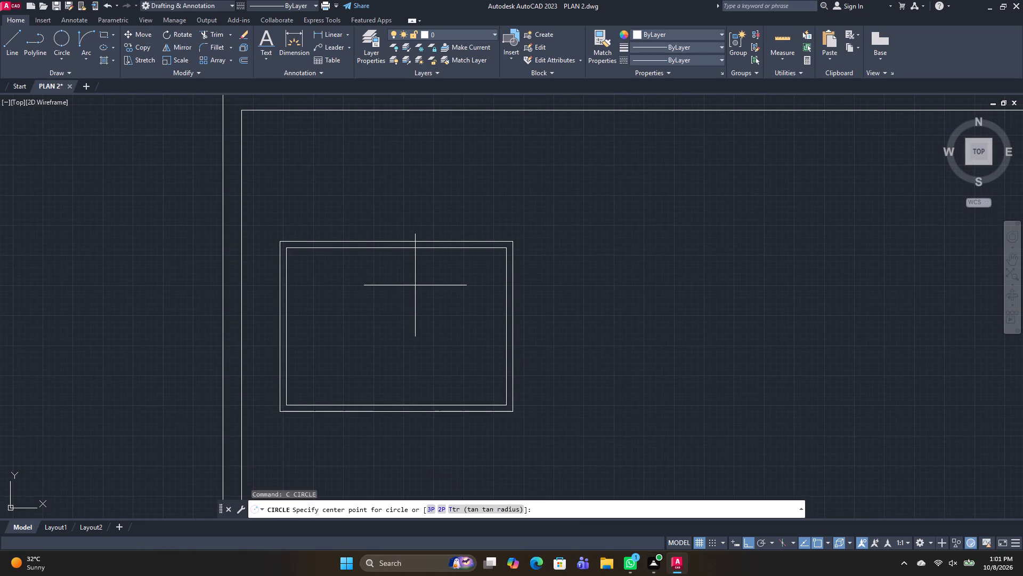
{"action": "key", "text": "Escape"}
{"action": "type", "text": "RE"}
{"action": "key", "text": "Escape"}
Draw an ellipse inscribed in the small frame's inner rectangle, touching the midpoints of its sides.
{"action": "type", "text": "EL"}
{"action": "key", "text": "space"}
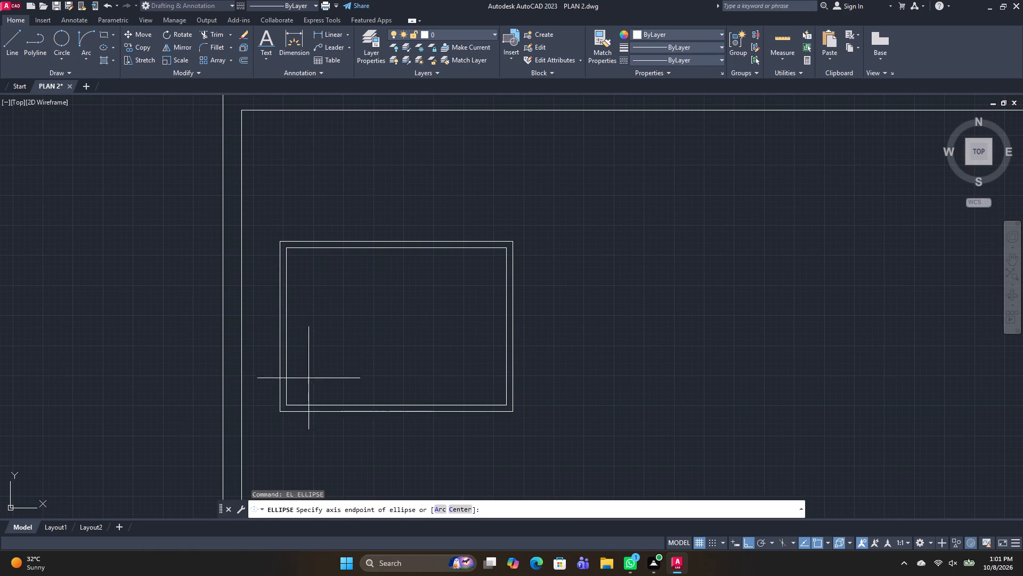
{"action": "left_click", "coordinate": [287, 328]}
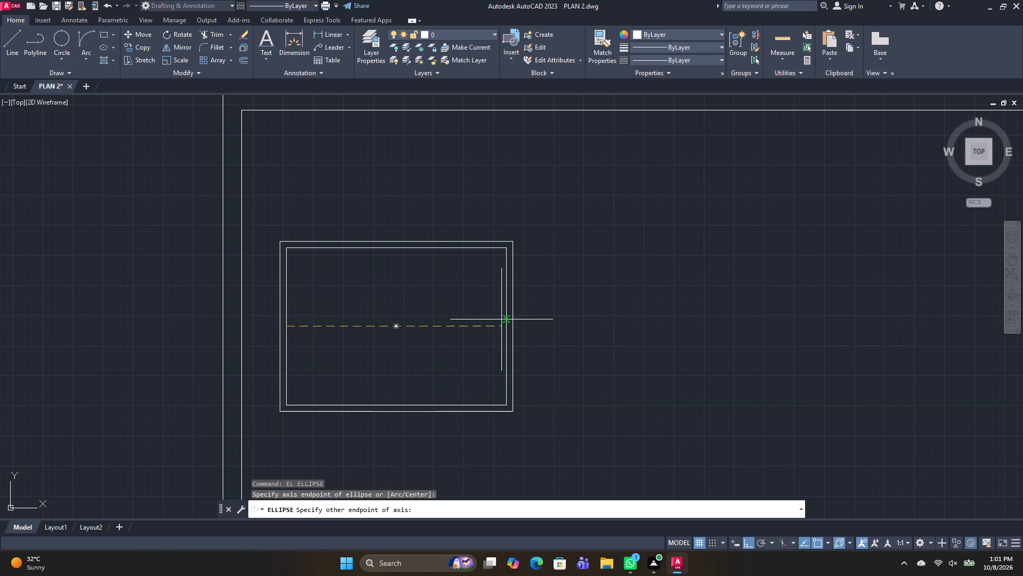
{"action": "left_click", "coordinate": [509, 327]}
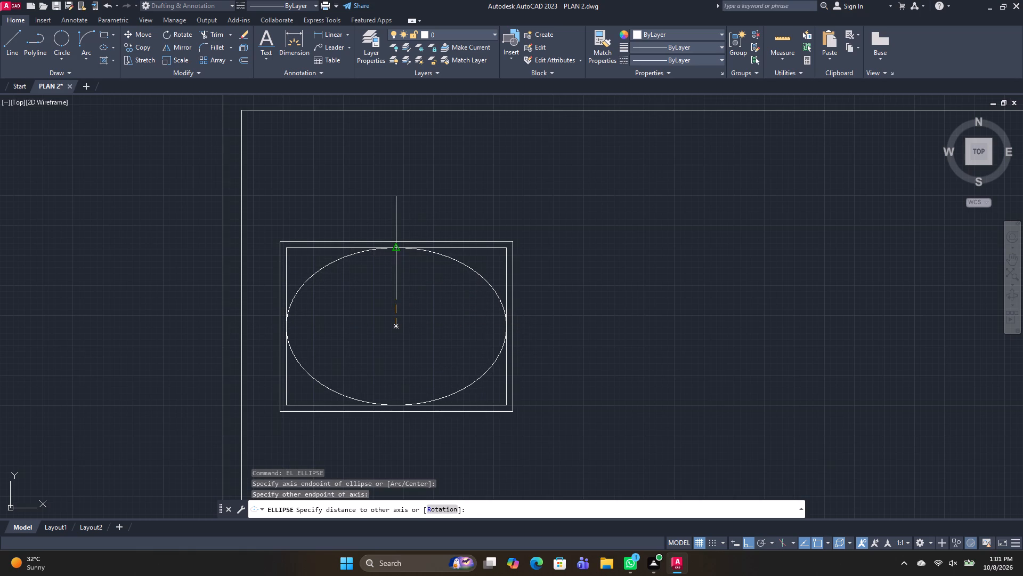
{"action": "left_click", "coordinate": [396, 250]}
Offset the ellipse in the small frame slightly inward through a picked point to form a ring.
{"action": "type", "text": "O"}
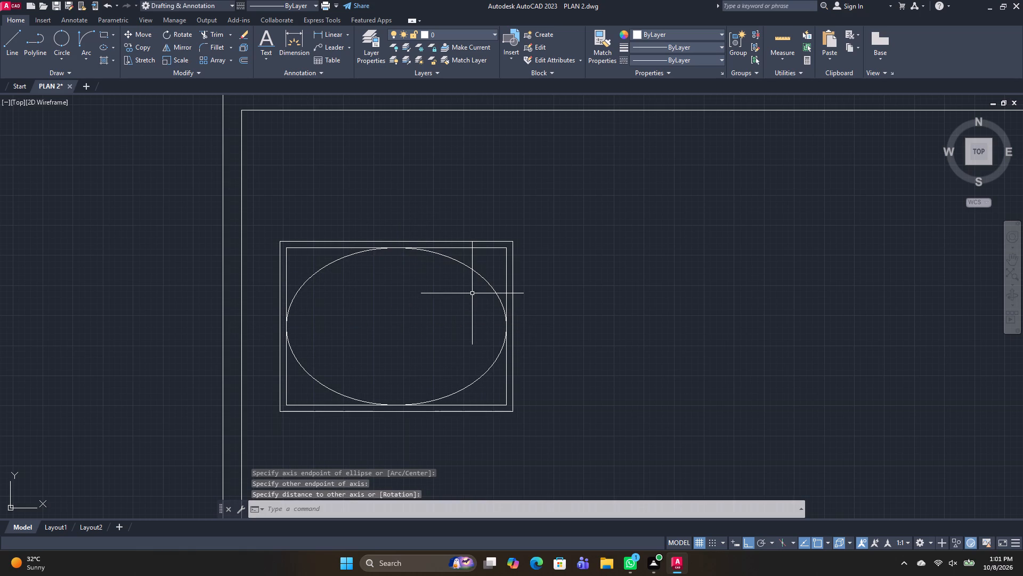
{"action": "key", "text": "space"}
{"action": "type", "text": "T"}
{"action": "key", "text": "space"}
{"action": "left_click", "coordinate": [451, 259]}
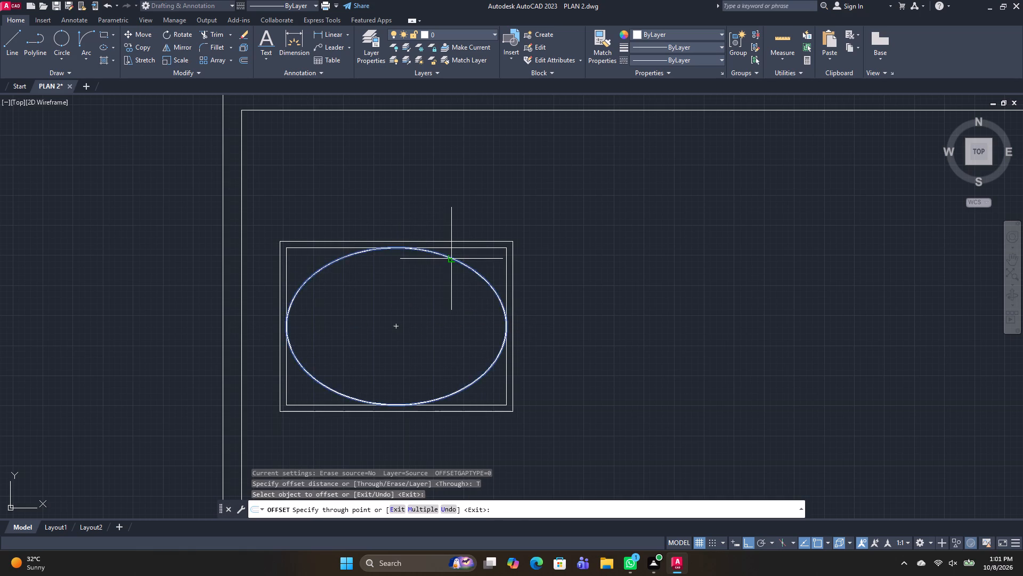
{"action": "left_click", "coordinate": [449, 267]}
{"action": "key", "text": "l"}
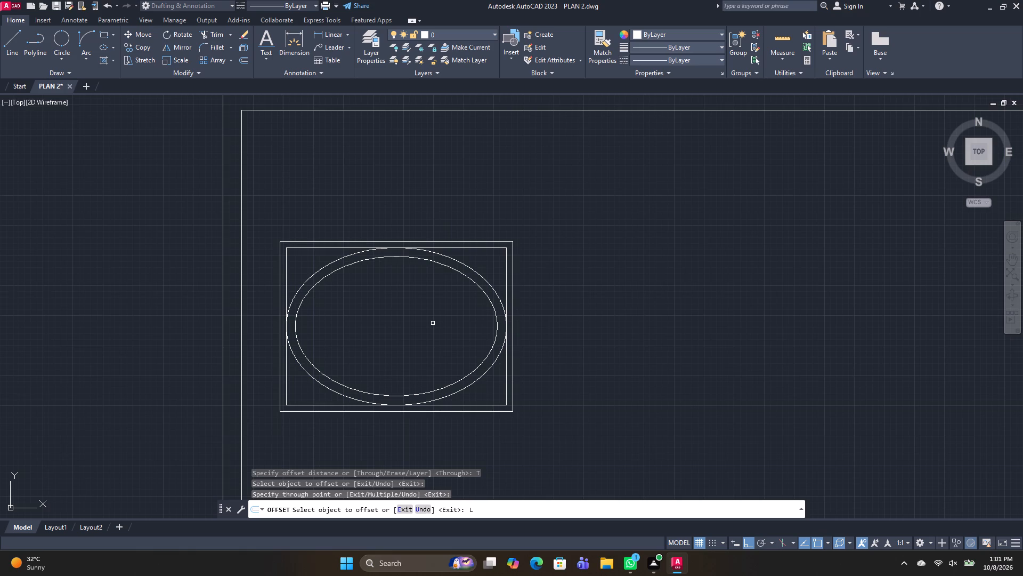
{"action": "key", "text": "Escape"}
Draw a horizontal line across the inner ellipse at mid-height, from its left side to its right side.
{"action": "type", "text": "L"}
{"action": "key", "text": "space"}
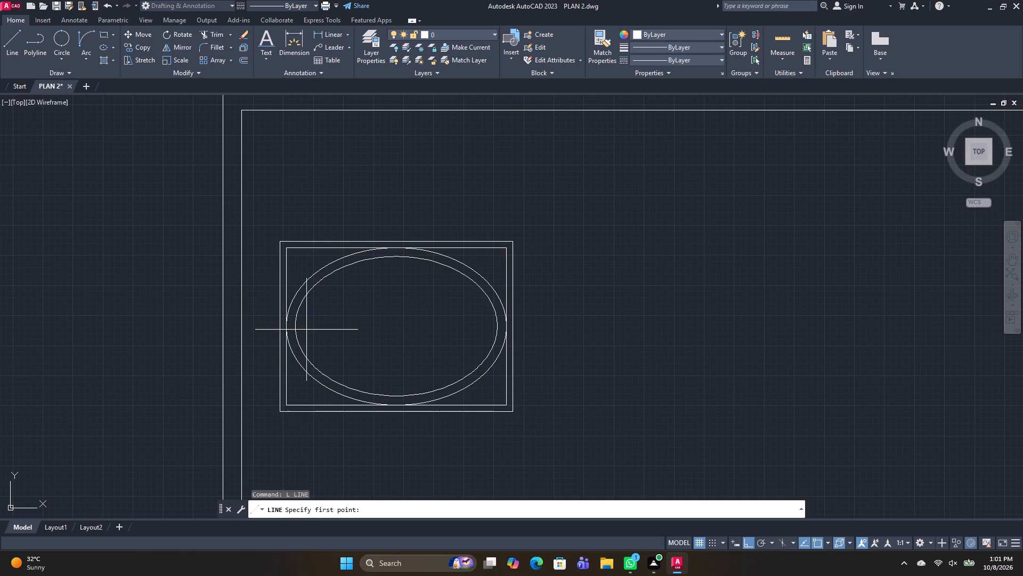
{"action": "scroll", "coordinate": [294, 324], "scroll_direction": "up", "scroll_amount": 1}
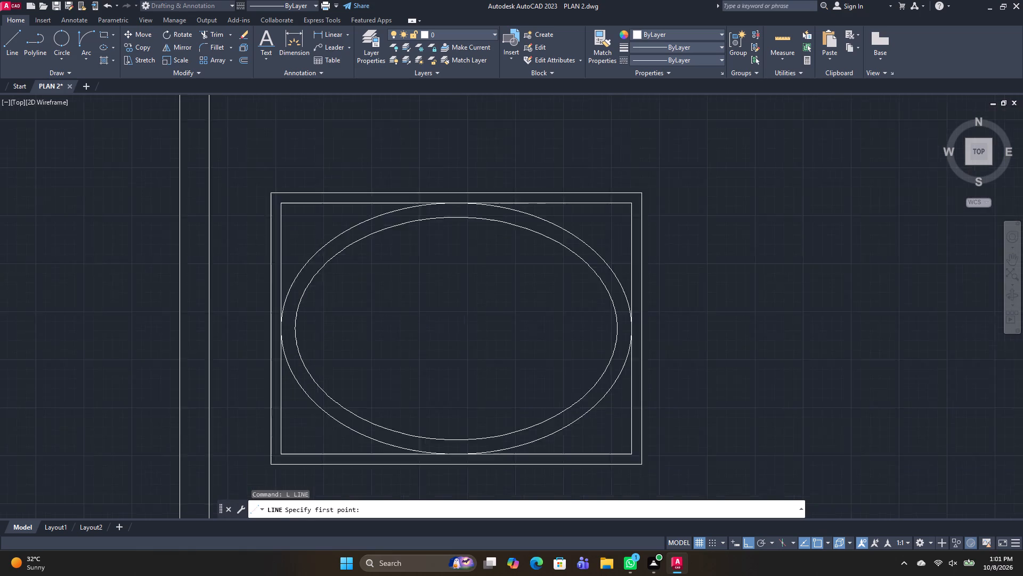
{"action": "scroll", "coordinate": [294, 324], "scroll_direction": "up", "scroll_amount": 1}
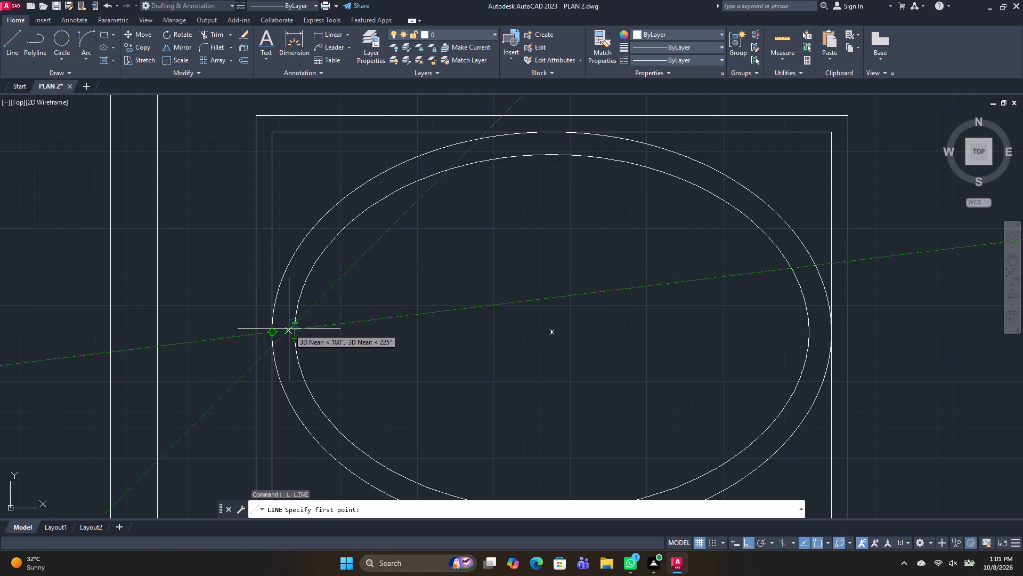
{"action": "scroll", "coordinate": [290, 331], "scroll_direction": "up", "scroll_amount": 3}
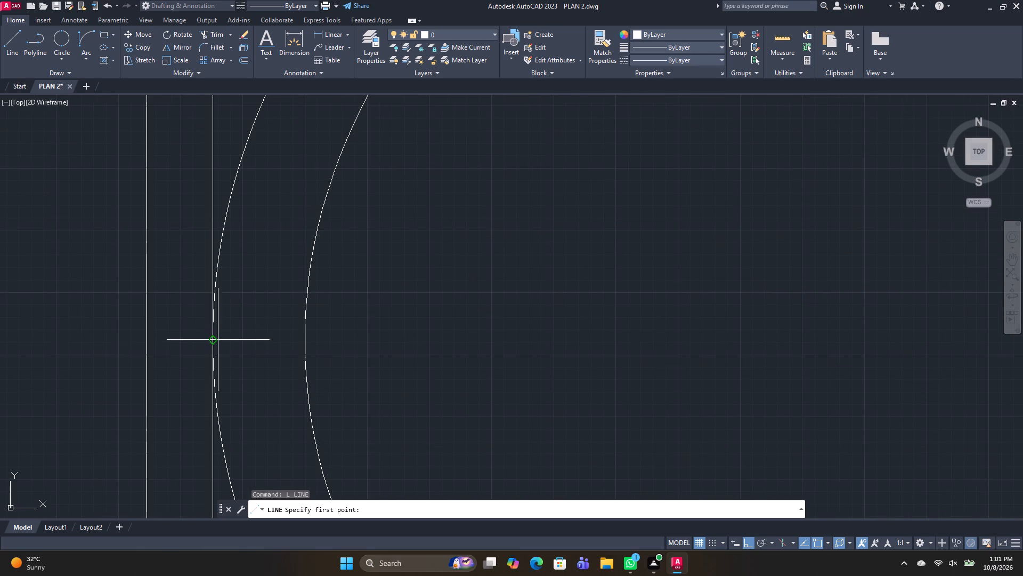
{"action": "left_click", "coordinate": [304, 340]}
{"action": "middle_click_drag", "start_coordinate": [678, 358], "coordinate": [385, 315]}
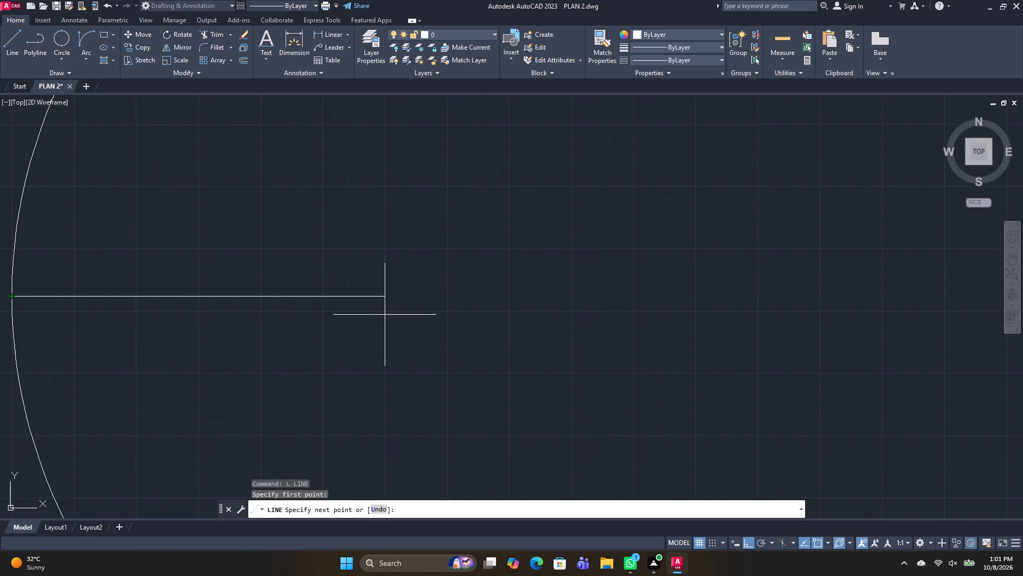
{"action": "scroll", "coordinate": [385, 314], "scroll_direction": "down", "scroll_amount": 3}
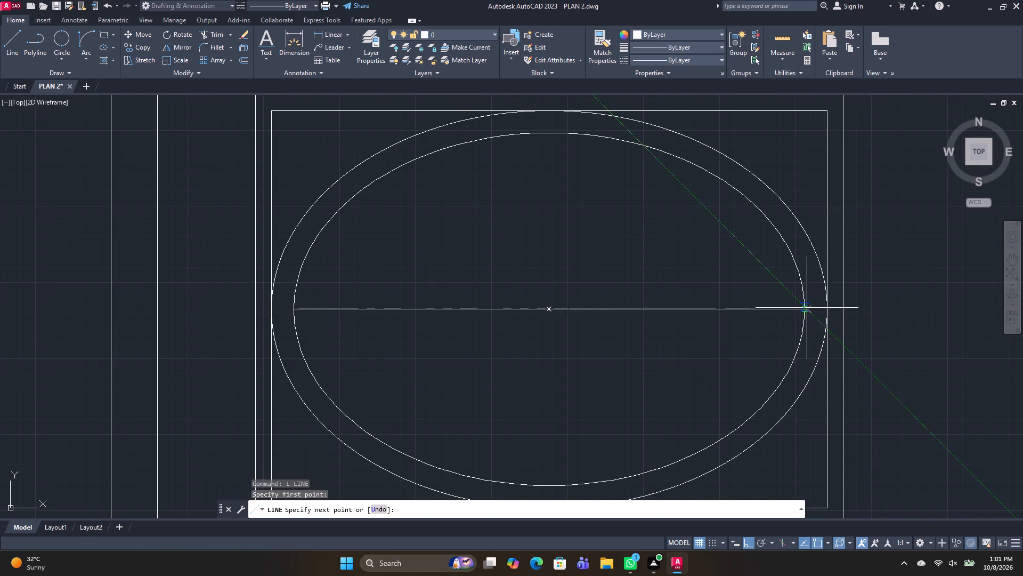
{"action": "left_click", "coordinate": [807, 308]}
{"action": "key", "text": "space"}
Draw a vertical line through the middle of the inner ellipse, from its bottom to its top.
{"action": "key", "text": "space"}
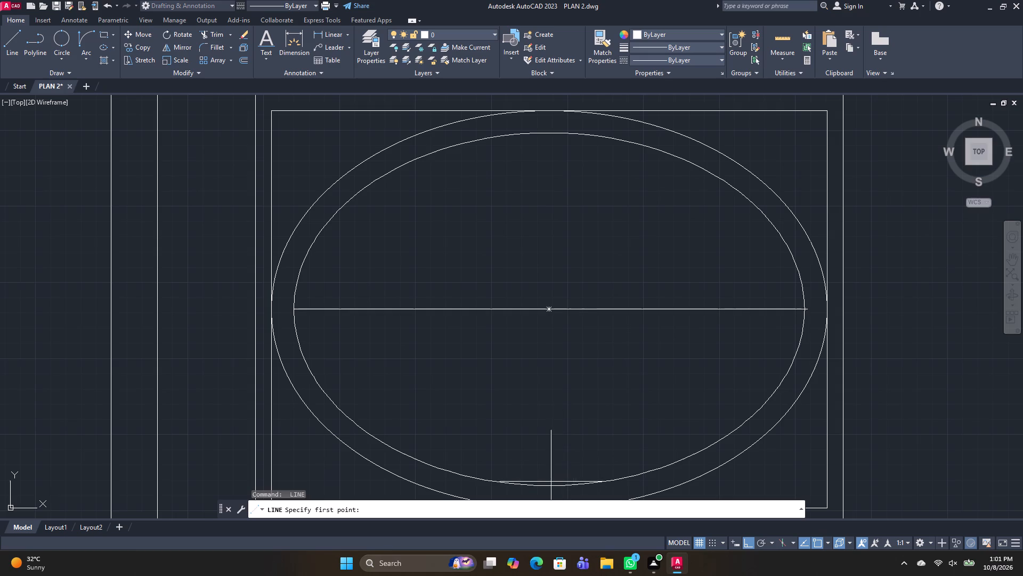
{"action": "left_click_drag", "start_coordinate": [556, 486], "coordinate": [555, 477]}
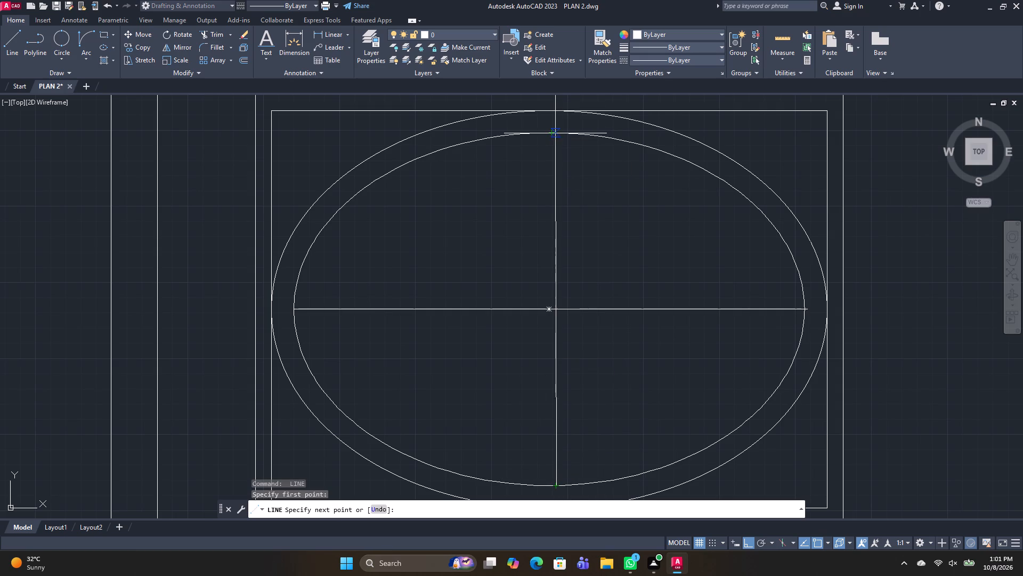
{"action": "left_click", "coordinate": [558, 133]}
{"action": "key", "text": "space"}
{"action": "middle_click_drag", "start_coordinate": [577, 259], "coordinate": [554, 205]}
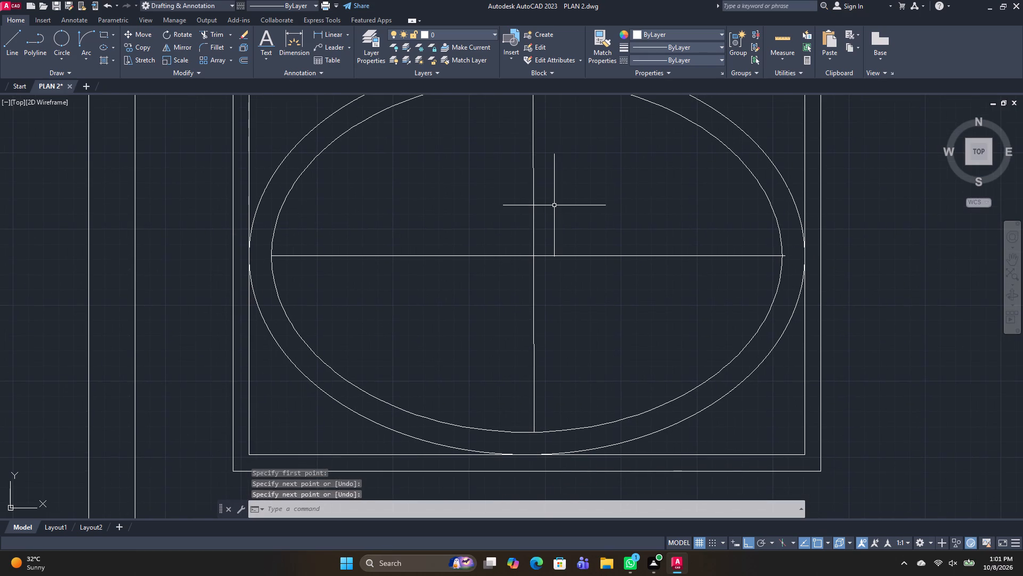
{"action": "key", "text": "Escape"}
Trim the end of the horizontal dividing line that overshoots the inner ellipse on its right side.
{"action": "type", "text": "TR"}
{"action": "key", "text": "space"}
{"action": "scroll", "coordinate": [823, 266], "scroll_direction": "up", "scroll_amount": 2}
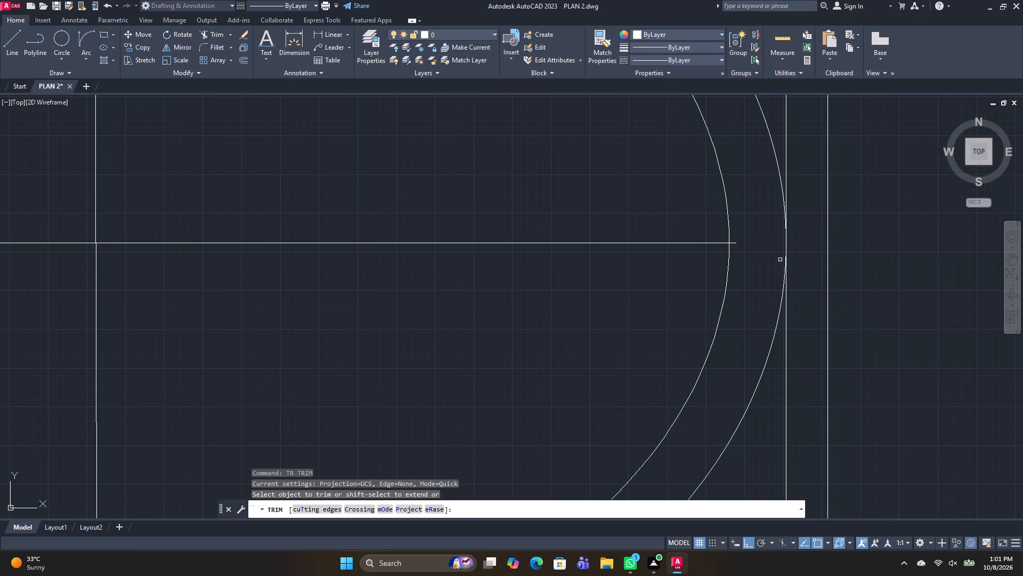
{"action": "left_click", "coordinate": [734, 243]}
{"action": "scroll", "coordinate": [756, 299], "scroll_direction": "down", "scroll_amount": 3}
{"action": "middle_click_drag", "start_coordinate": [540, 123], "coordinate": [548, 187]}
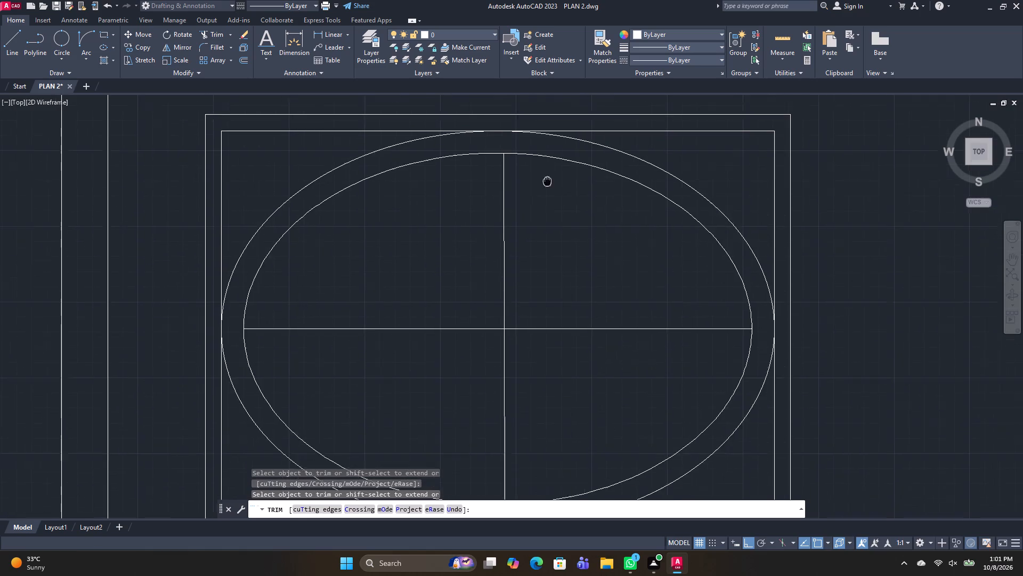
{"action": "middle_click_drag", "start_coordinate": [548, 187], "coordinate": [548, 188]}
{"action": "scroll", "coordinate": [515, 175], "scroll_direction": "up", "scroll_amount": 1}
{"action": "scroll", "coordinate": [513, 174], "scroll_direction": "down", "scroll_amount": 3}
{"action": "key", "text": "space"}
Copy the complete framed ellipse with its cross lines horizontally to the right, leaving a small gap beside the original.
{"action": "middle_click_drag", "start_coordinate": [593, 348], "coordinate": [550, 266]}
{"action": "left_click_drag", "start_coordinate": [583, 290], "coordinate": [566, 273]}
{"action": "left_click", "coordinate": [343, 108]}
{"action": "middle_click_drag", "start_coordinate": [382, 141], "coordinate": [399, 196]}
{"action": "left_click_drag", "start_coordinate": [680, 379], "coordinate": [656, 351]}
{"action": "left_click", "coordinate": [364, 105]}
{"action": "type", "text": "CO"}
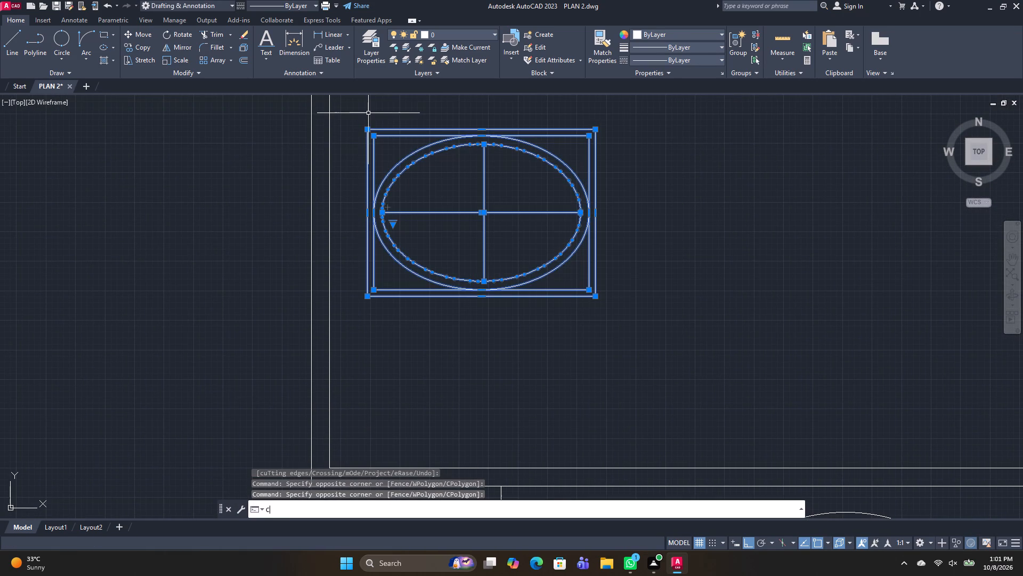
{"action": "key", "text": "space"}
{"action": "left_click", "coordinate": [480, 212]}
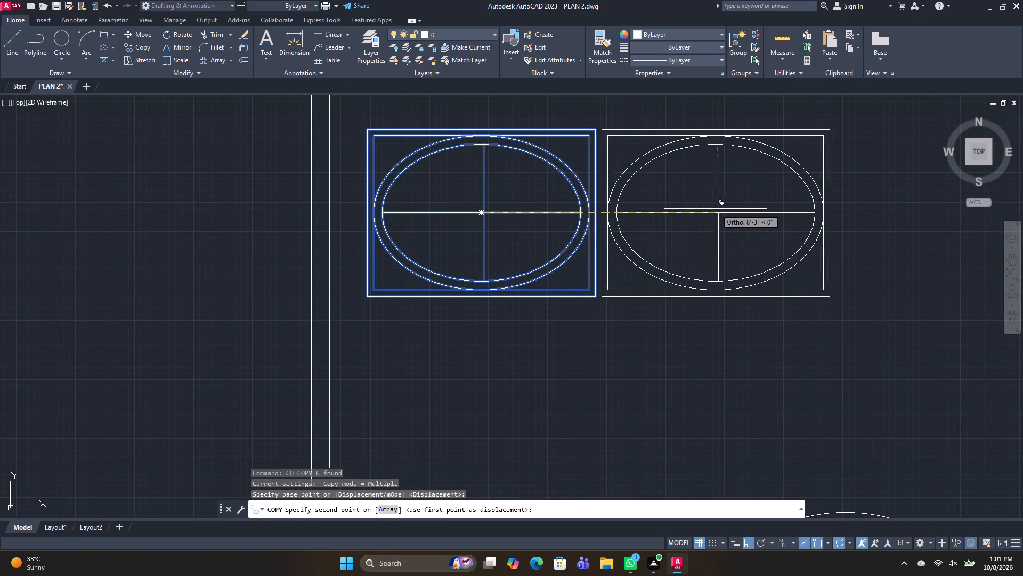
{"action": "left_click", "coordinate": [737, 211]}
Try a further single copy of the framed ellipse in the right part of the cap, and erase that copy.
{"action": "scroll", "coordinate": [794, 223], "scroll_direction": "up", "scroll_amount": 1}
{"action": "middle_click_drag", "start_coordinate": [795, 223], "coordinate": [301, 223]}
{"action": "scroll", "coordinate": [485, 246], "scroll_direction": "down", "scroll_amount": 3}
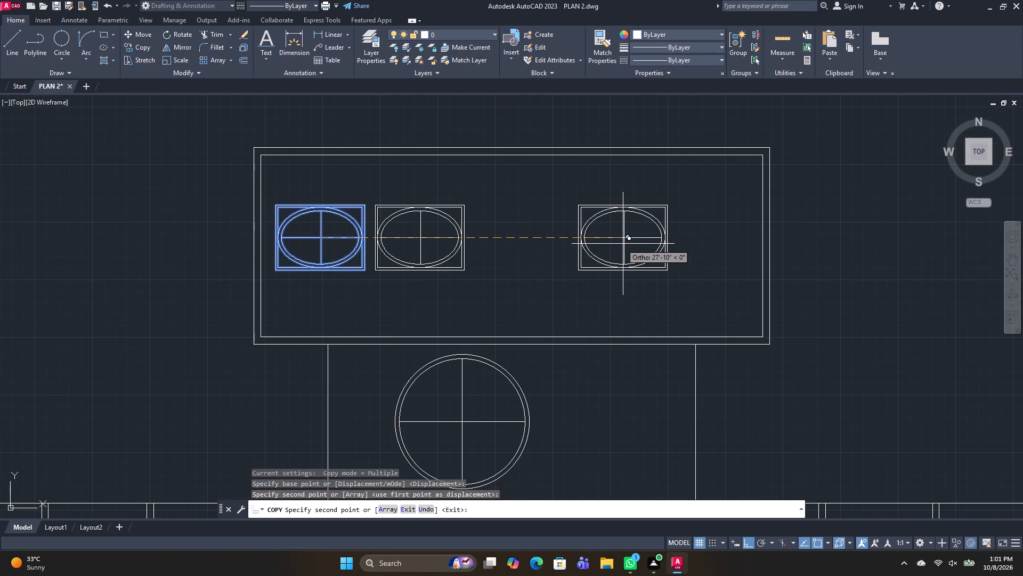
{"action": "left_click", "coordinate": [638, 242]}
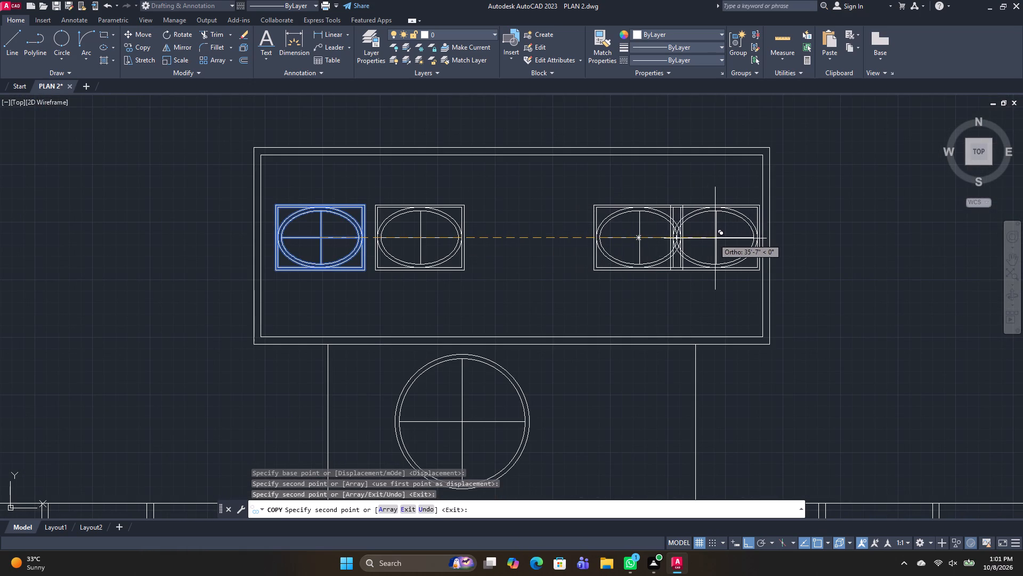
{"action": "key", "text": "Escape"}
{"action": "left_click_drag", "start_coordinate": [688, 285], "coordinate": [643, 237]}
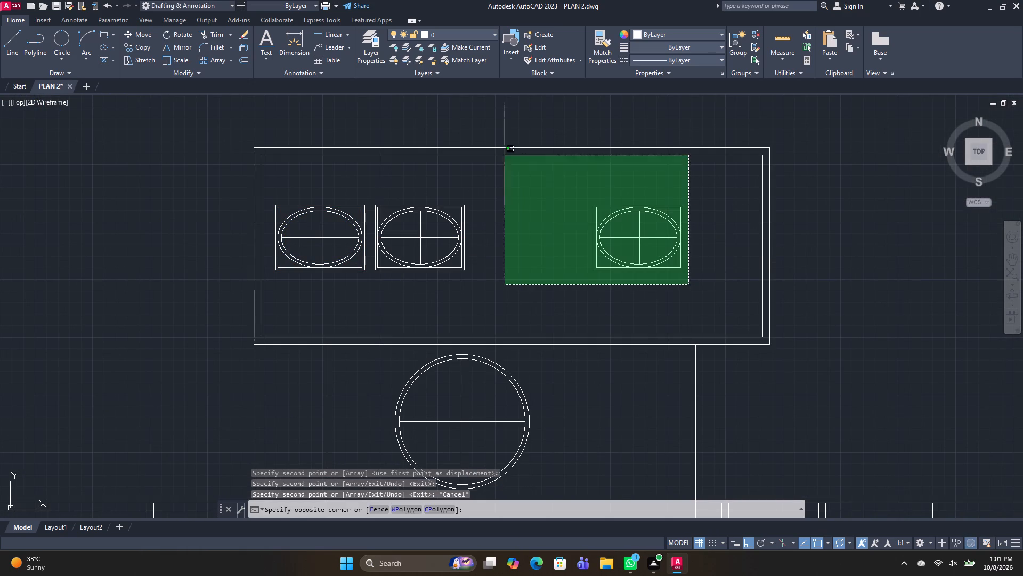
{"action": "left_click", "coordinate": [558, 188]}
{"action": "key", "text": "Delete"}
Copy the pair of framed ellipses horizontally into the right half of the top cap.
{"action": "left_click_drag", "start_coordinate": [470, 292], "coordinate": [464, 282]}
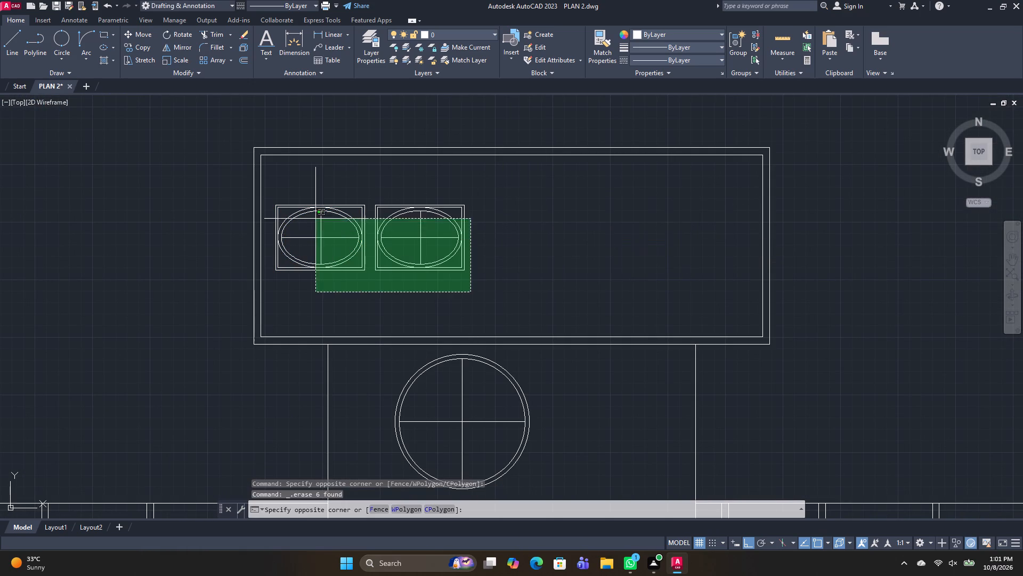
{"action": "left_click", "coordinate": [280, 193]}
{"action": "type", "text": "CO"}
{"action": "key", "text": "space"}
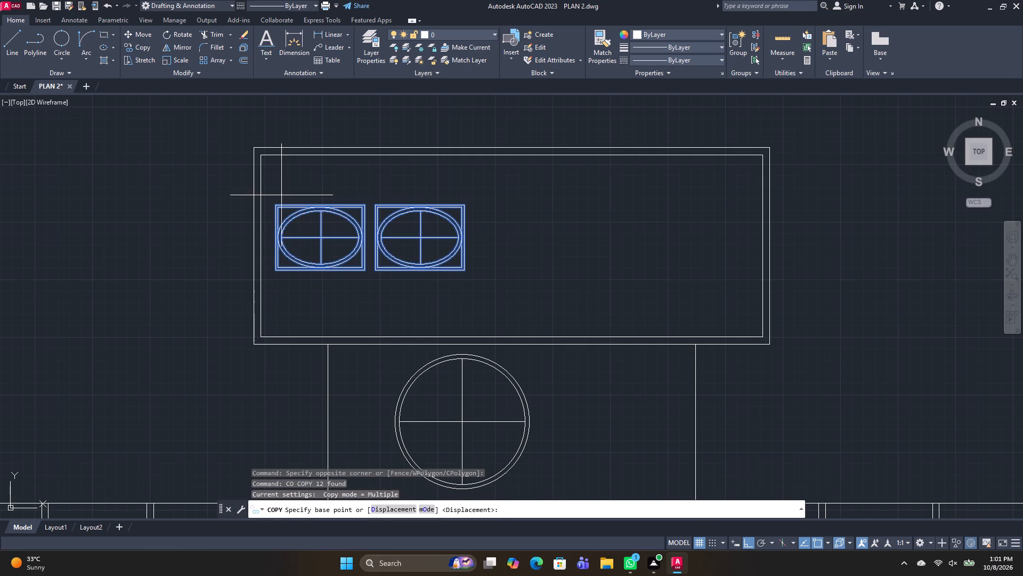
{"action": "left_click", "coordinate": [371, 237]}
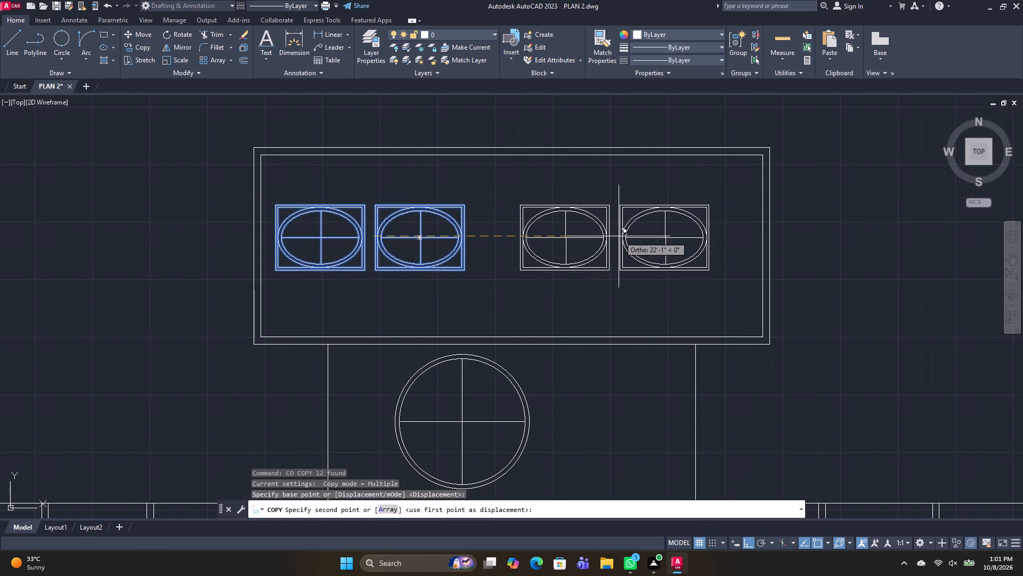
{"action": "left_click", "coordinate": [654, 233]}
{"action": "key", "text": "space"}
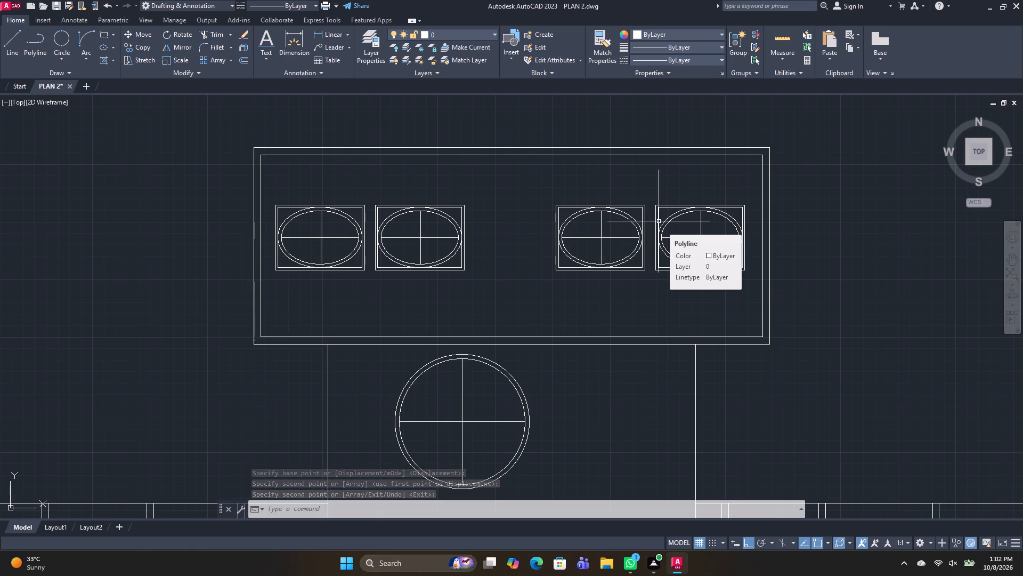
Save the drawing.
{"action": "scroll", "coordinate": [526, 197], "scroll_direction": "down", "scroll_amount": 1}
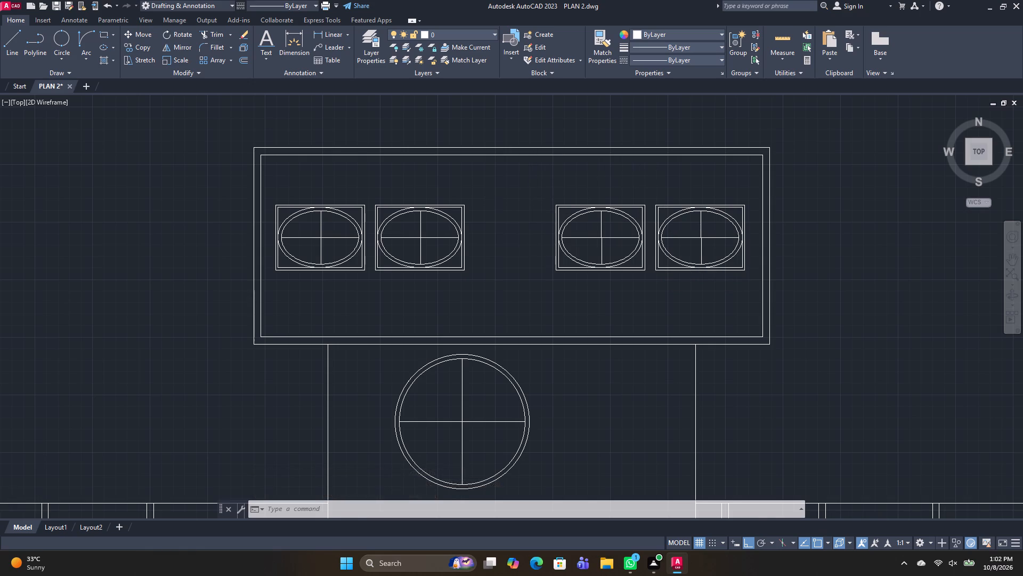
{"action": "middle_click_drag", "start_coordinate": [577, 300], "coordinate": [576, 270]}
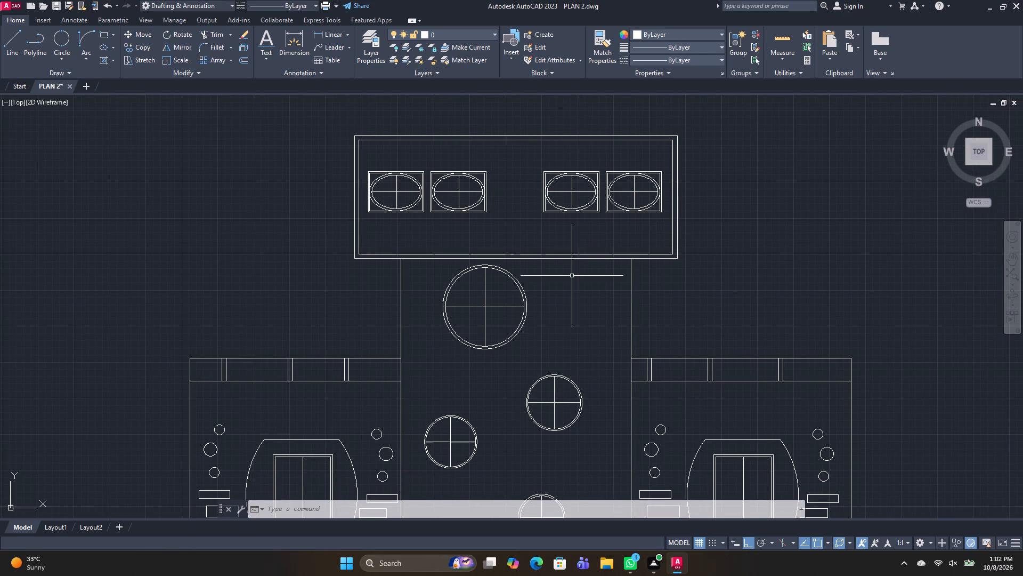
{"action": "scroll", "coordinate": [572, 276], "scroll_direction": "down", "scroll_amount": 1}
{"action": "scroll", "coordinate": [549, 322], "scroll_direction": "down", "scroll_amount": 1}
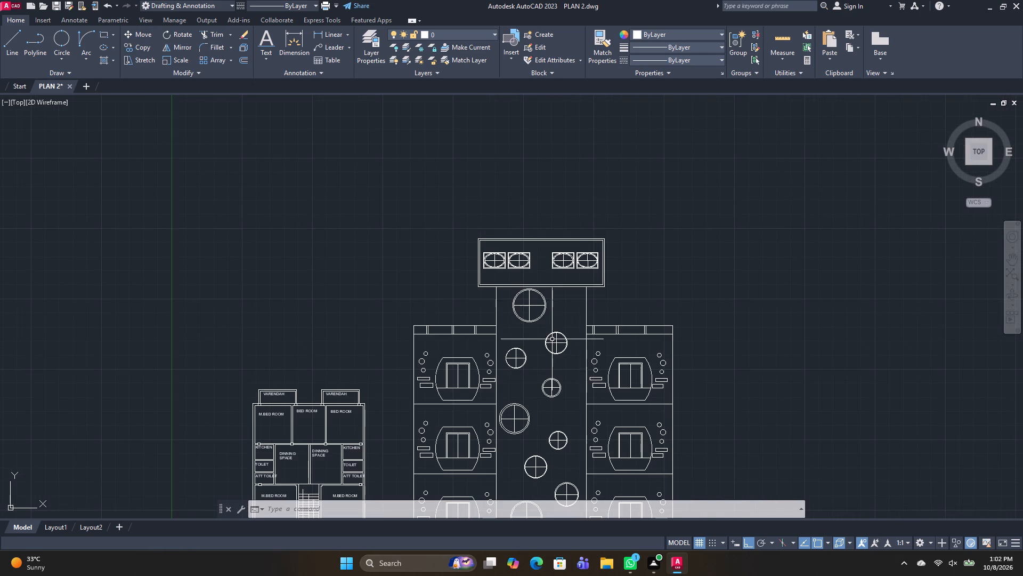
{"action": "middle_click_drag", "start_coordinate": [552, 335], "coordinate": [547, 259]}
{"action": "key", "text": "ctrl+s"}
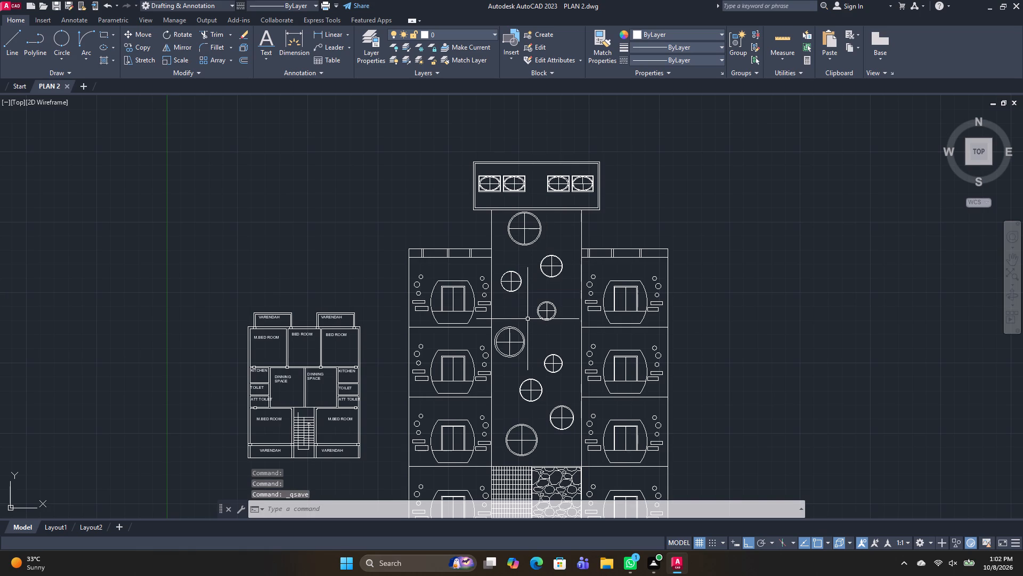
Draw a horizontal line along the mid-height of the left wing's barred top band, spanning its full width.
{"action": "type", "text": "L"}
{"action": "key", "text": "space"}
{"action": "scroll", "coordinate": [352, 302], "scroll_direction": "up", "scroll_amount": 2}
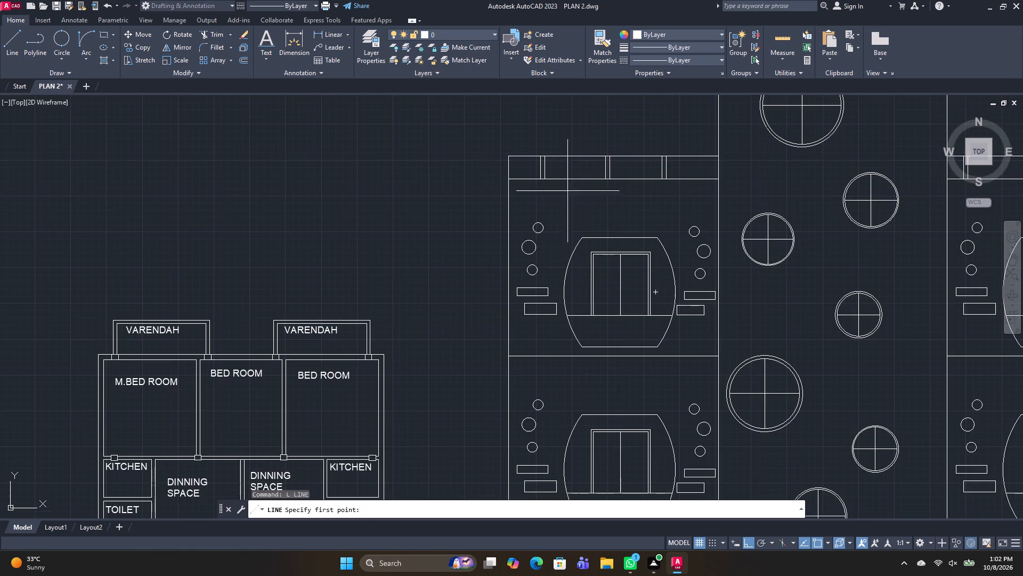
{"action": "scroll", "coordinate": [547, 184], "scroll_direction": "up", "scroll_amount": 3}
{"action": "middle_click_drag", "start_coordinate": [508, 150], "coordinate": [532, 241]}
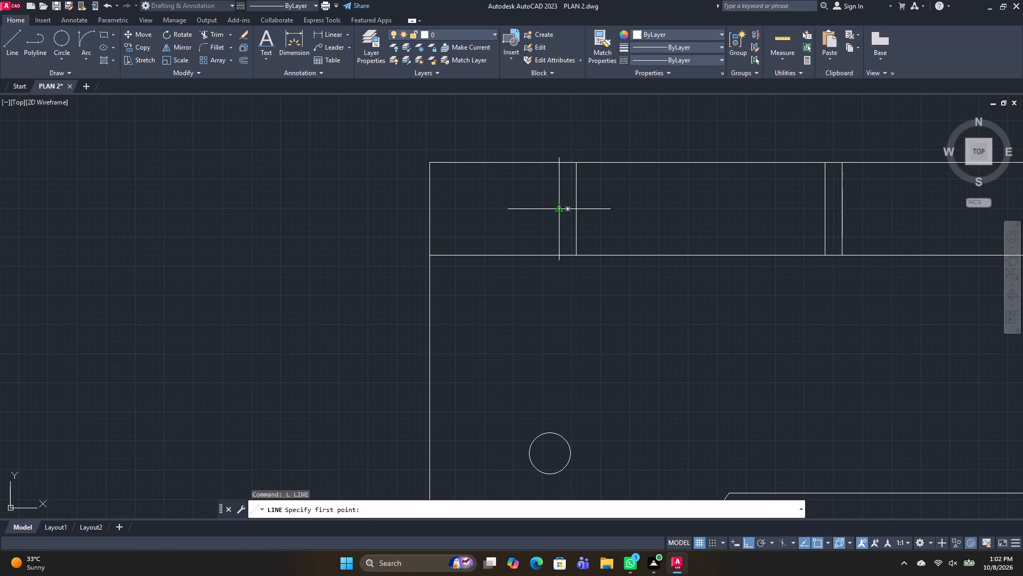
{"action": "left_click", "coordinate": [558, 207]}
{"action": "left_click", "coordinate": [431, 210]}
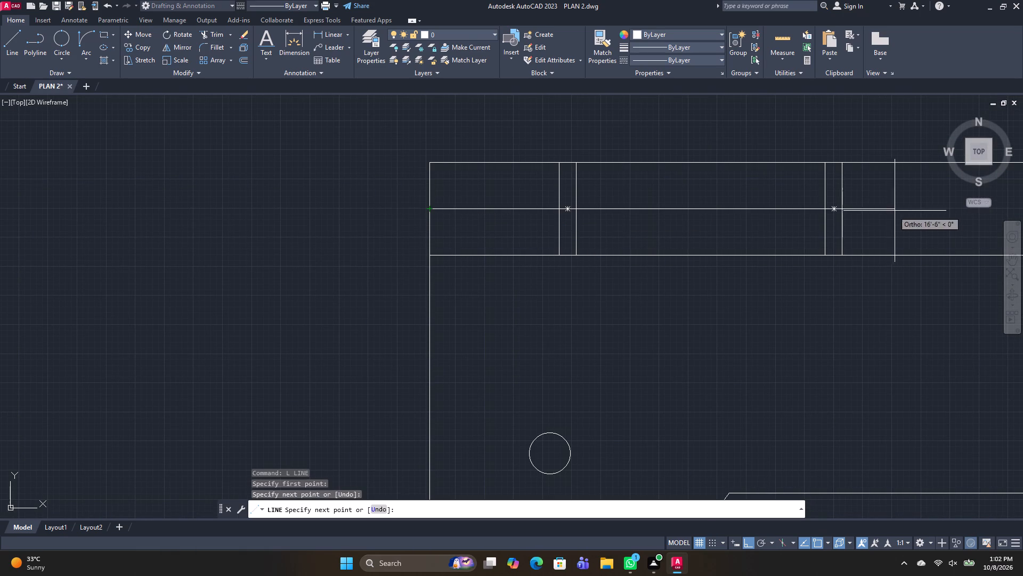
{"action": "middle_click_drag", "start_coordinate": [895, 216], "coordinate": [561, 210]}
{"action": "left_click", "coordinate": [947, 204]}
{"action": "key", "text": "space"}
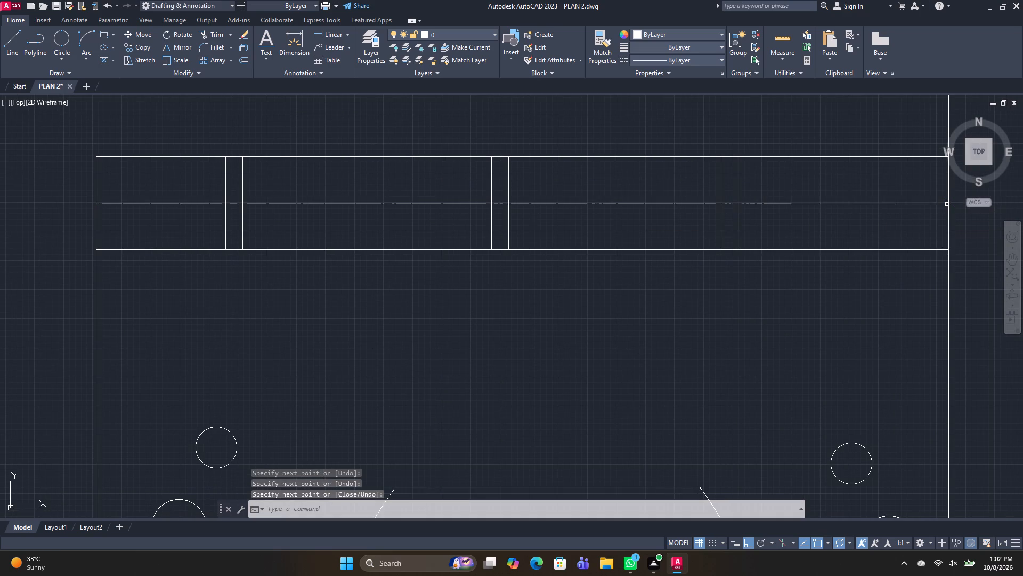
Offset the band's middle line slightly upward and slightly downward through picked points to make three parallel rails.
{"action": "type", "text": "O T"}
{"action": "key", "text": "space"}
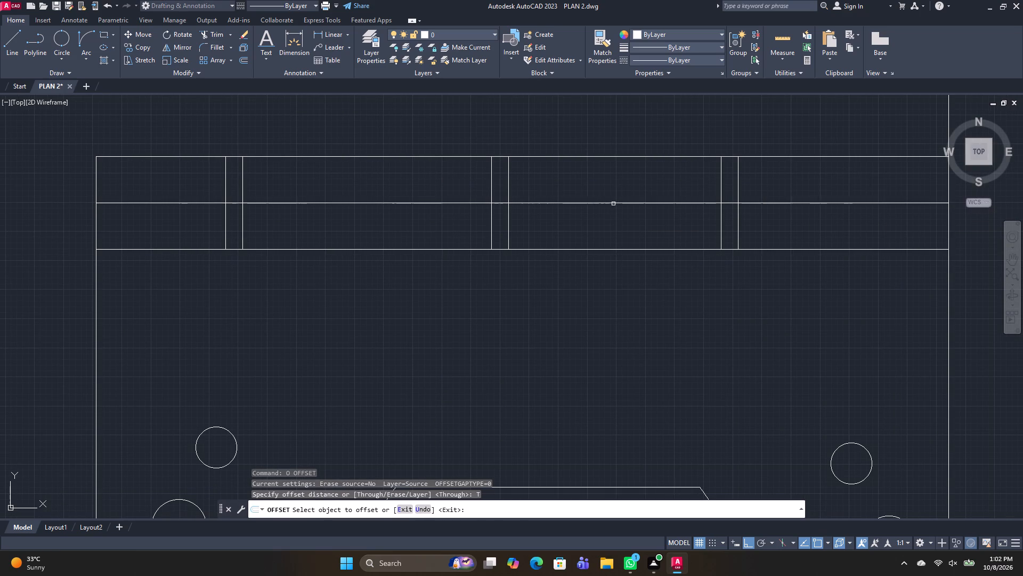
{"action": "left_click", "coordinate": [615, 204]}
{"action": "left_click", "coordinate": [618, 195]}
{"action": "left_click", "coordinate": [620, 202]}
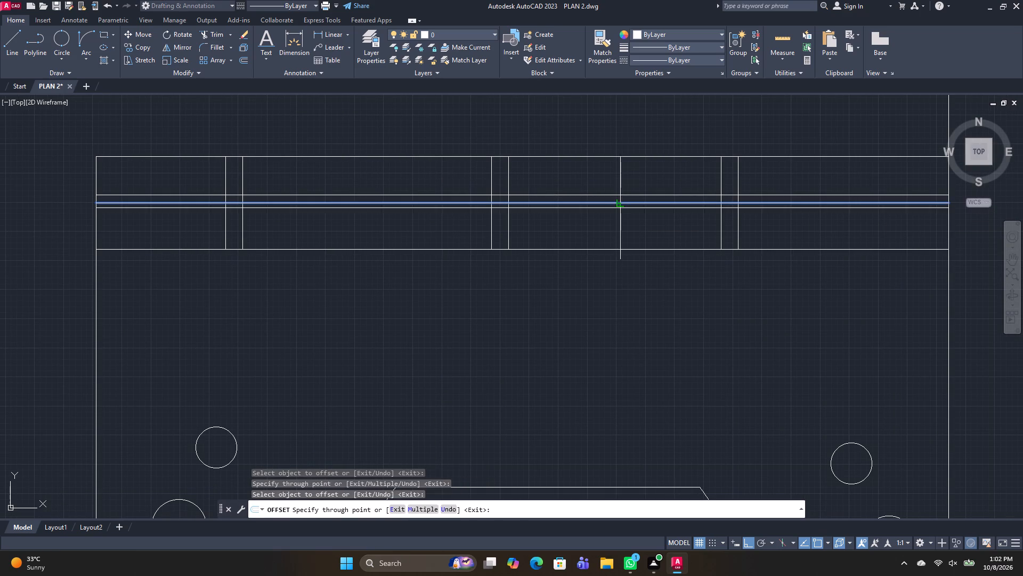
{"action": "left_click", "coordinate": [621, 211]}
{"action": "key", "text": "space"}
Trim the three rails out of the gaps between the three pairs of vertical bars in the left wing's top band.
{"action": "type", "text": "TR"}
{"action": "key", "text": "space"}
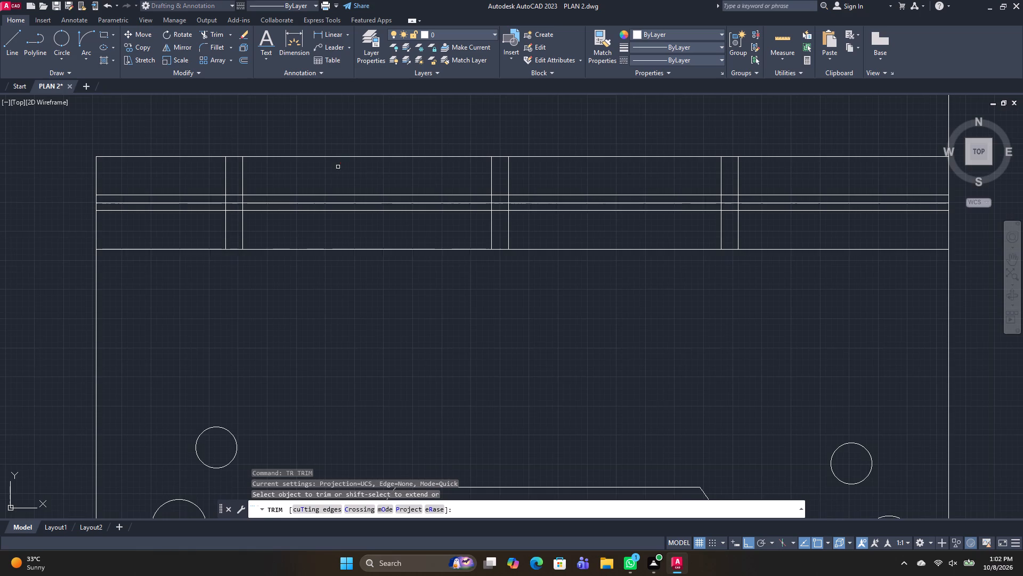
{"action": "scroll", "coordinate": [336, 168], "scroll_direction": "up", "scroll_amount": 1}
{"action": "left_click_drag", "start_coordinate": [170, 253], "coordinate": [173, 184]}
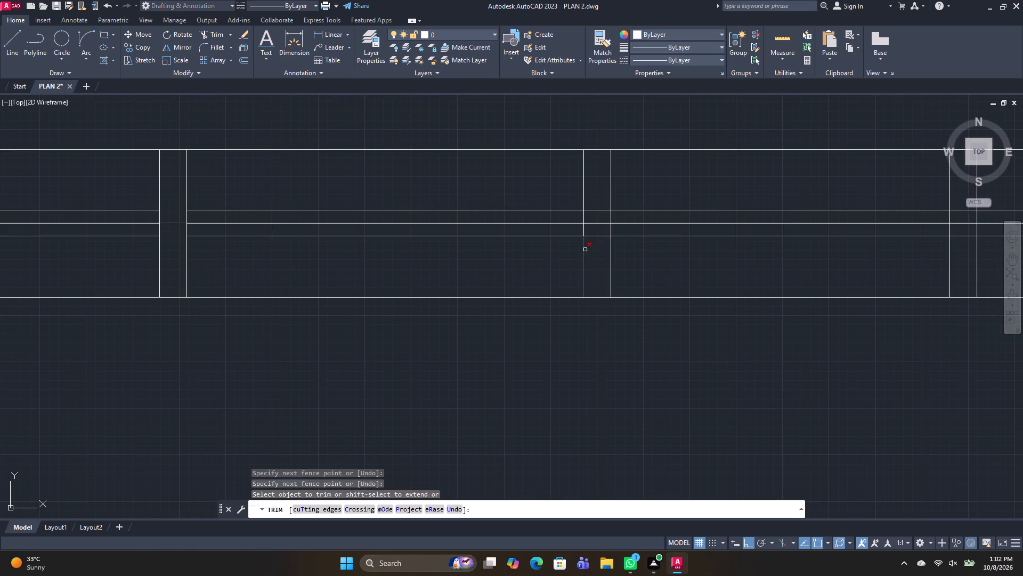
{"action": "left_click_drag", "start_coordinate": [590, 252], "coordinate": [606, 204]}
{"action": "middle_click_drag", "start_coordinate": [830, 299], "coordinate": [579, 296]}
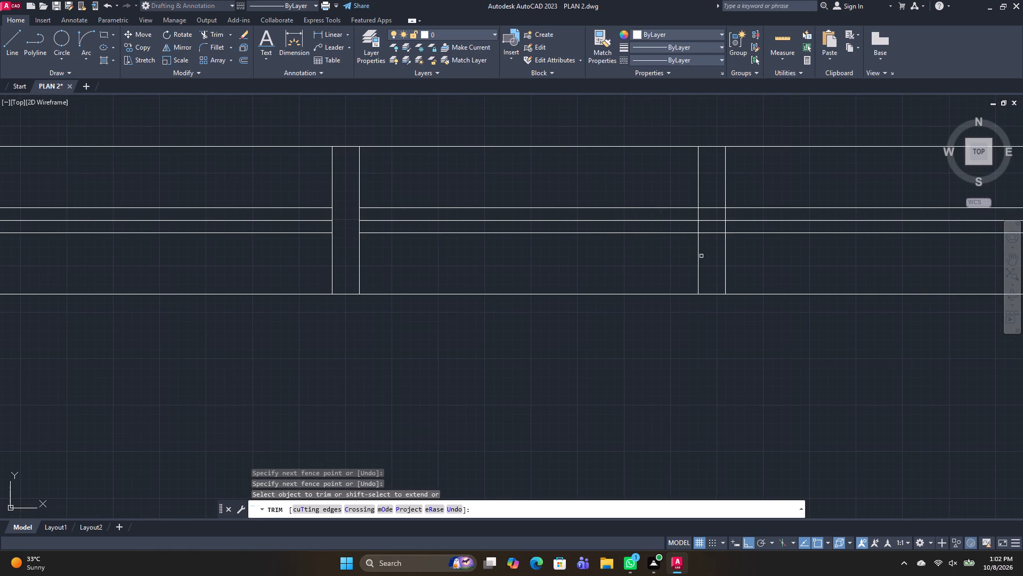
{"action": "left_click_drag", "start_coordinate": [716, 254], "coordinate": [708, 189]}
{"action": "scroll", "coordinate": [813, 256], "scroll_direction": "down", "scroll_amount": 2}
{"action": "key", "text": "space"}
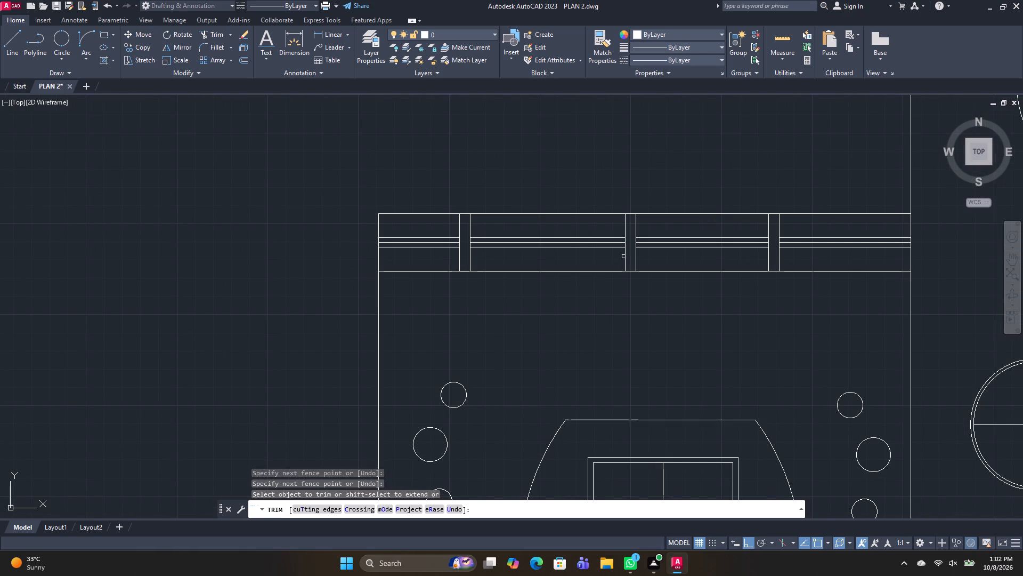
Copy all the left wing's rail segments into the right wing's top band, from the band's lower-left corner to the matching corner.
{"action": "left_click", "coordinate": [578, 257]}
{"action": "left_click", "coordinate": [532, 235]}
{"action": "left_click_drag", "start_coordinate": [436, 254], "coordinate": [431, 251]}
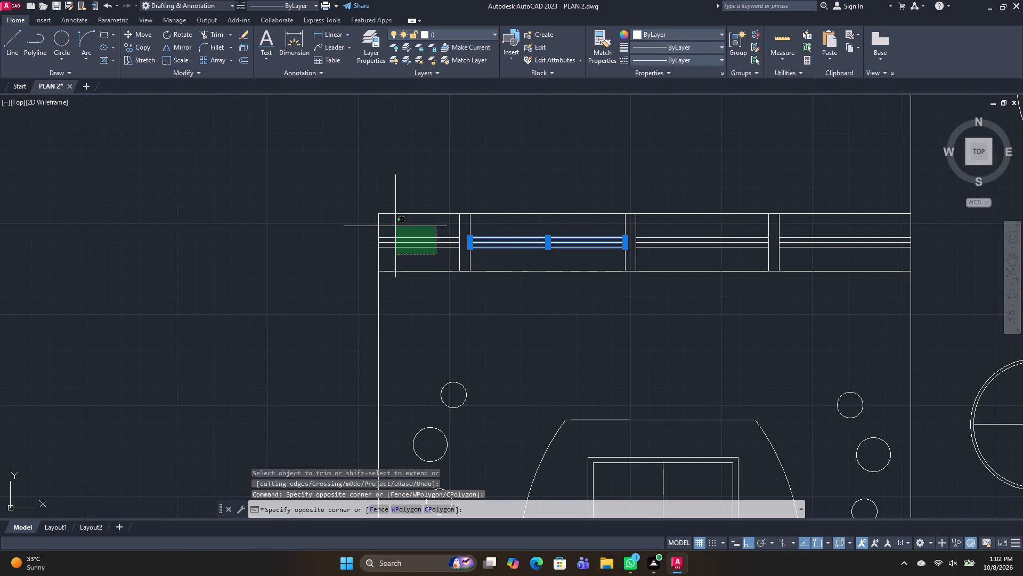
{"action": "left_click", "coordinate": [395, 226]}
{"action": "left_click", "coordinate": [713, 252]}
{"action": "left_click", "coordinate": [687, 227]}
{"action": "left_click_drag", "start_coordinate": [848, 259], "coordinate": [839, 251]}
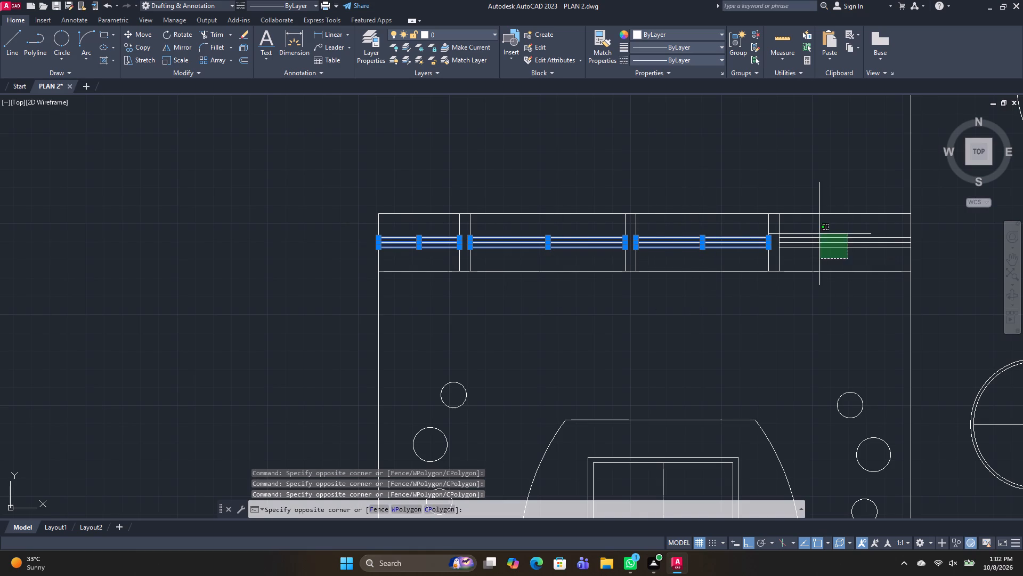
{"action": "left_click", "coordinate": [818, 233]}
{"action": "type", "text": "CO"}
{"action": "key", "text": "space"}
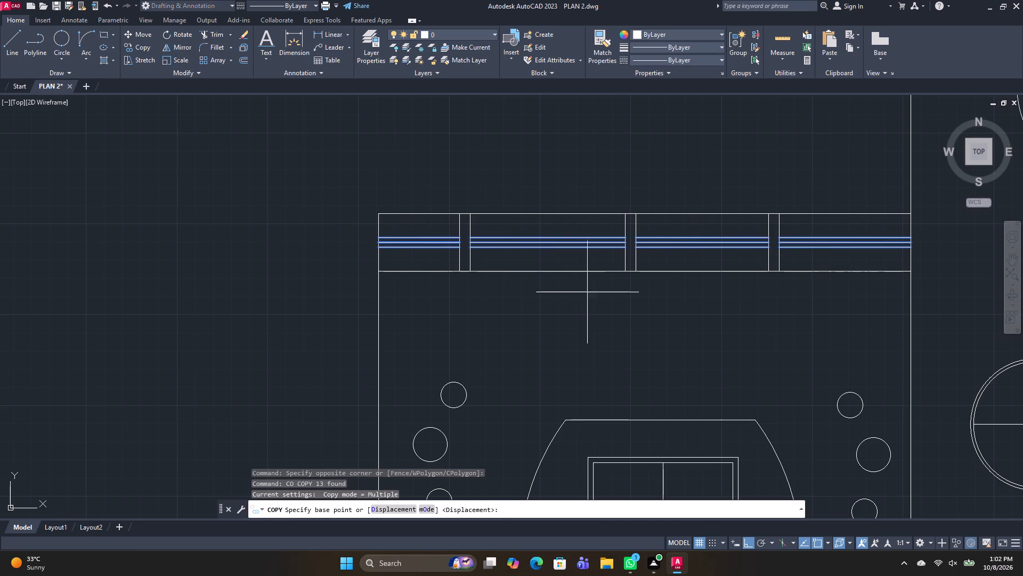
{"action": "left_click", "coordinate": [379, 273]}
{"action": "middle_click_drag", "start_coordinate": [850, 267], "coordinate": [246, 268]}
{"action": "left_click", "coordinate": [890, 270]}
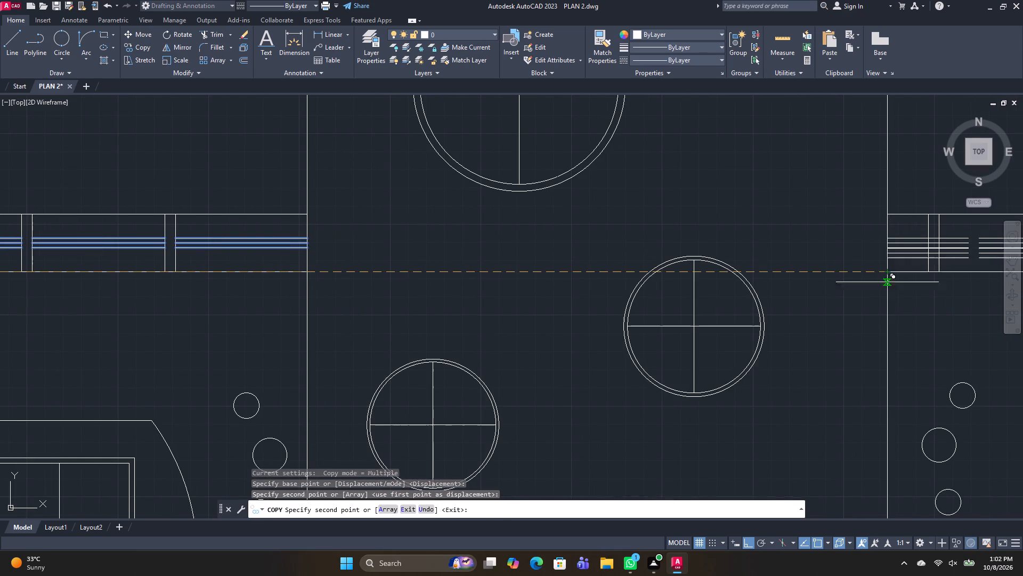
{"action": "middle_click_drag", "start_coordinate": [878, 310], "coordinate": [574, 325]}
{"action": "key", "text": "space"}
Extend the copied rails across their gaps and trim them inside the first two bar pairs of the right wing's band.
{"action": "type", "text": "TR"}
{"action": "key", "text": "space"}
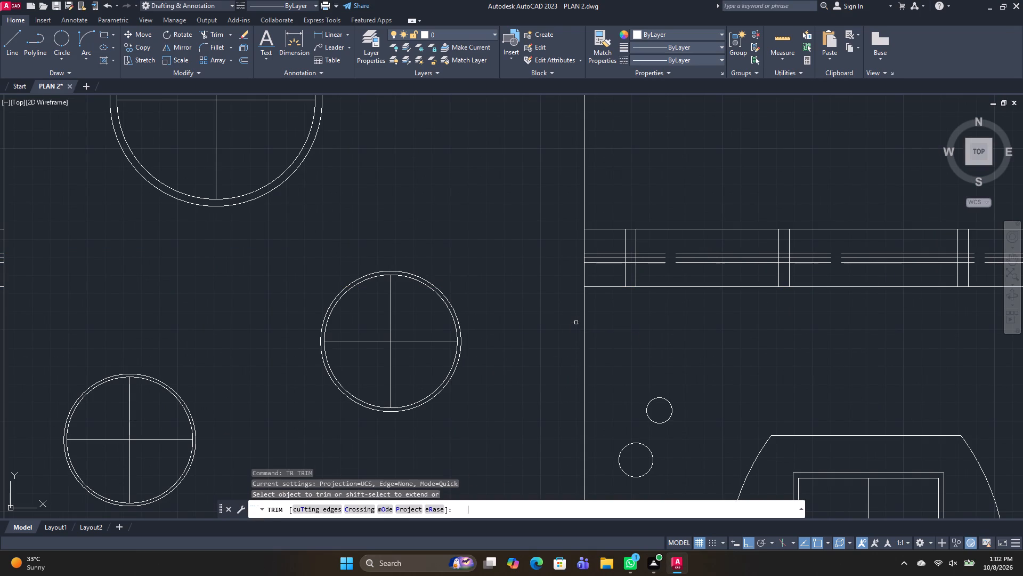
{"action": "left_click_drag", "start_coordinate": [647, 249], "coordinate": [648, 259], "text": "shift"}
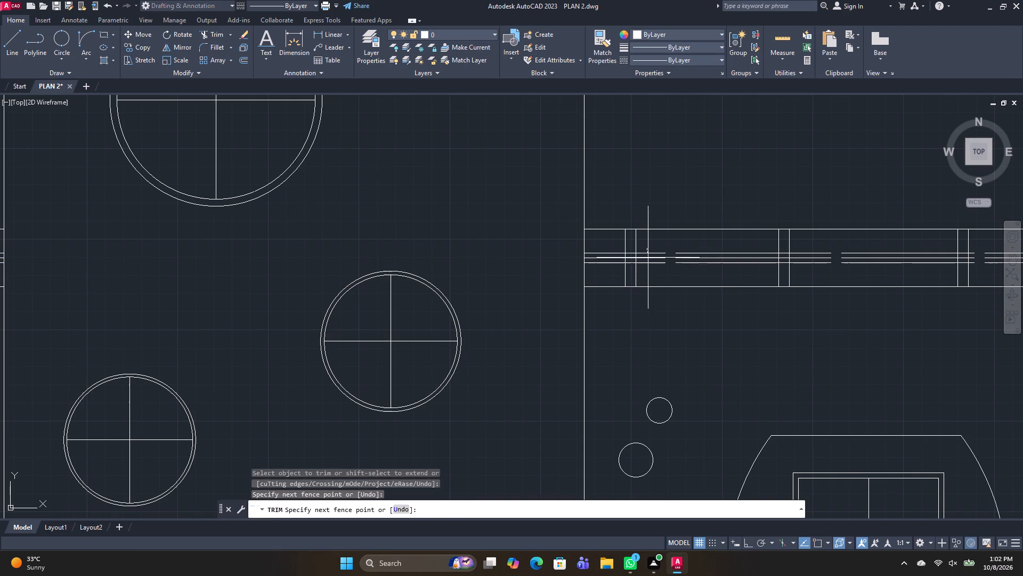
{"action": "left_click_drag", "start_coordinate": [648, 259], "coordinate": [649, 270], "text": "shift"}
{"action": "left_click_drag", "start_coordinate": [633, 269], "coordinate": [633, 249]}
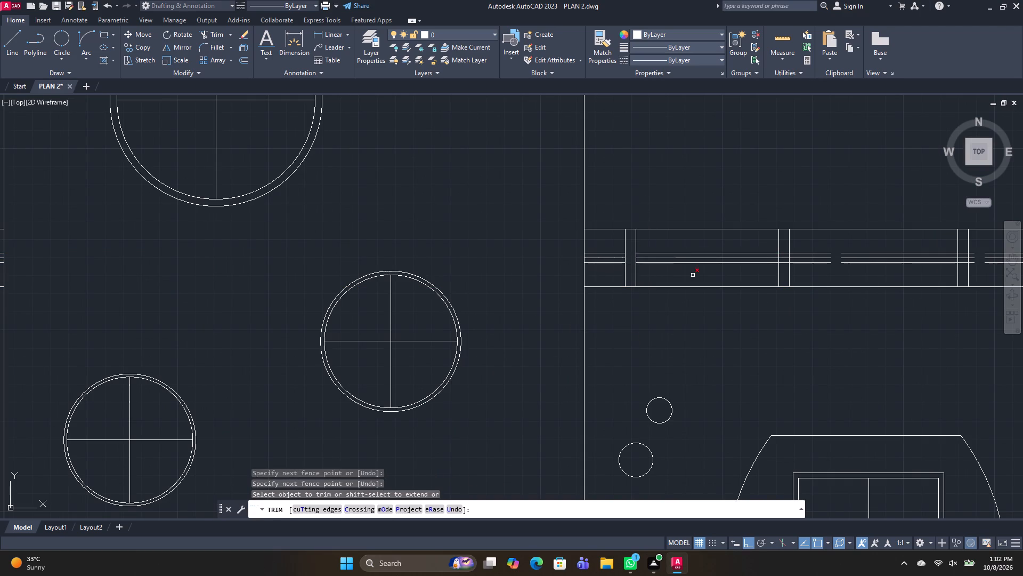
{"action": "middle_click_drag", "start_coordinate": [778, 284], "coordinate": [610, 295]}
{"action": "left_click_drag", "start_coordinate": [653, 256], "coordinate": [652, 255], "text": "shift"}
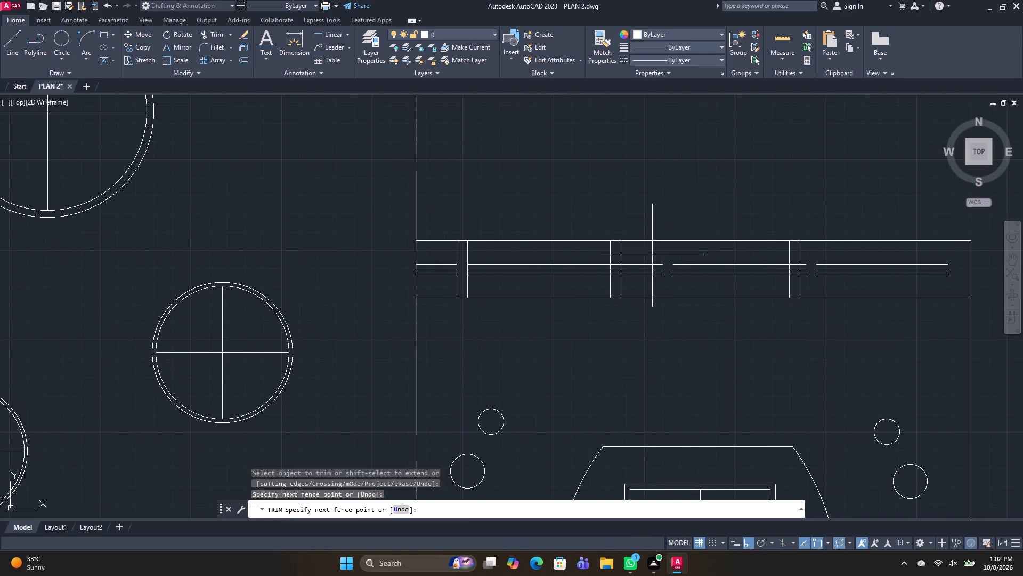
{"action": "left_click_drag", "start_coordinate": [652, 255], "coordinate": [653, 285], "text": "shift"}
{"action": "left_click_drag", "start_coordinate": [614, 279], "coordinate": [613, 258]}
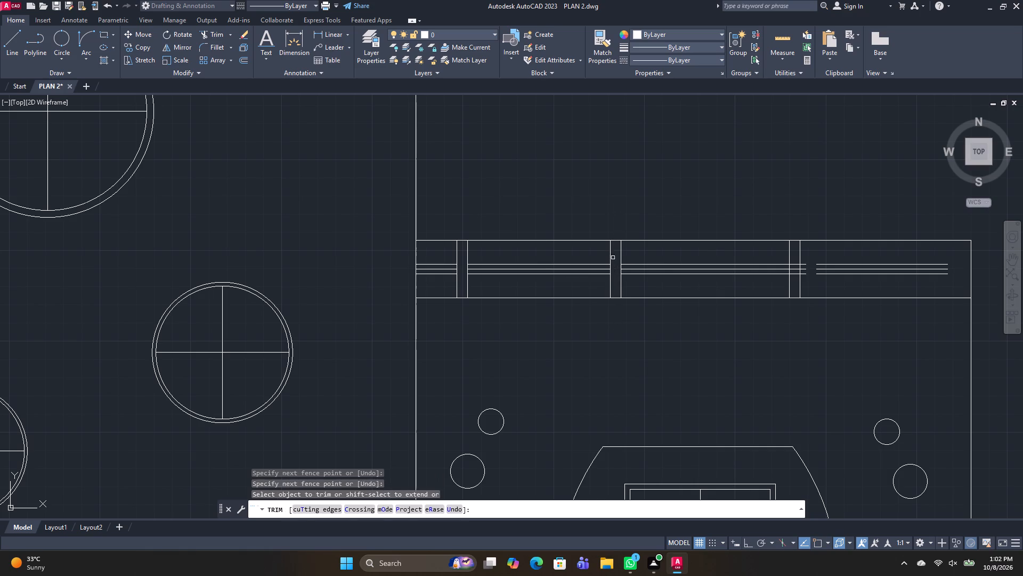
Extend the rails to the right wing's outer wall and trim them inside the third bar pair, undoing the stray trim.
{"action": "left_click_drag", "start_coordinate": [776, 261], "coordinate": [778, 282], "text": "shift"}
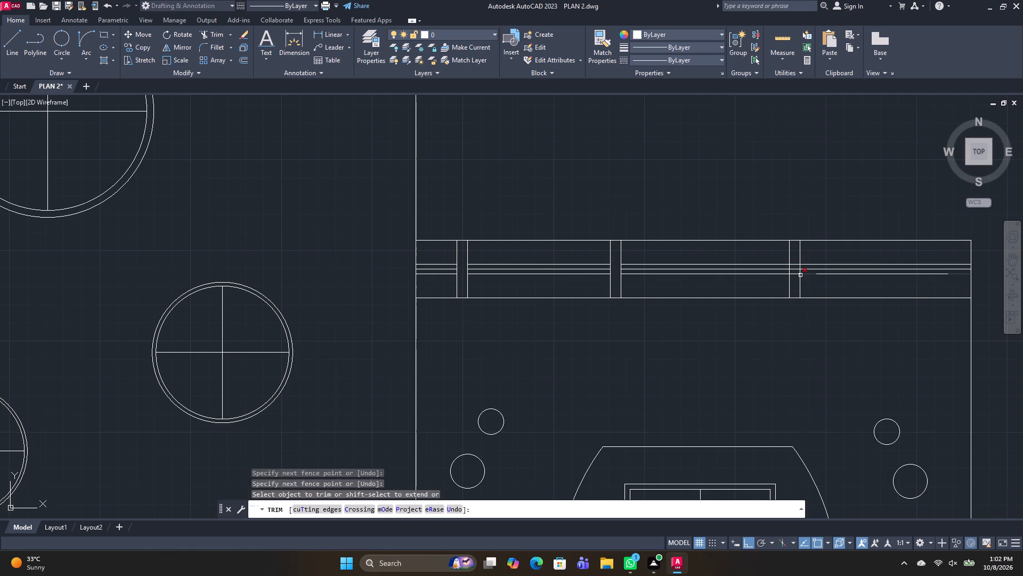
{"action": "left_click_drag", "start_coordinate": [793, 279], "coordinate": [791, 256]}
{"action": "key", "text": "ctrl+z"}
{"action": "scroll", "coordinate": [797, 269], "scroll_direction": "up", "scroll_amount": 2}
{"action": "left_click_drag", "start_coordinate": [792, 248], "coordinate": [790, 309]}
{"action": "key", "text": "space"}
{"action": "scroll", "coordinate": [789, 308], "scroll_direction": "down", "scroll_amount": 3}
{"action": "key", "text": "Escape"}
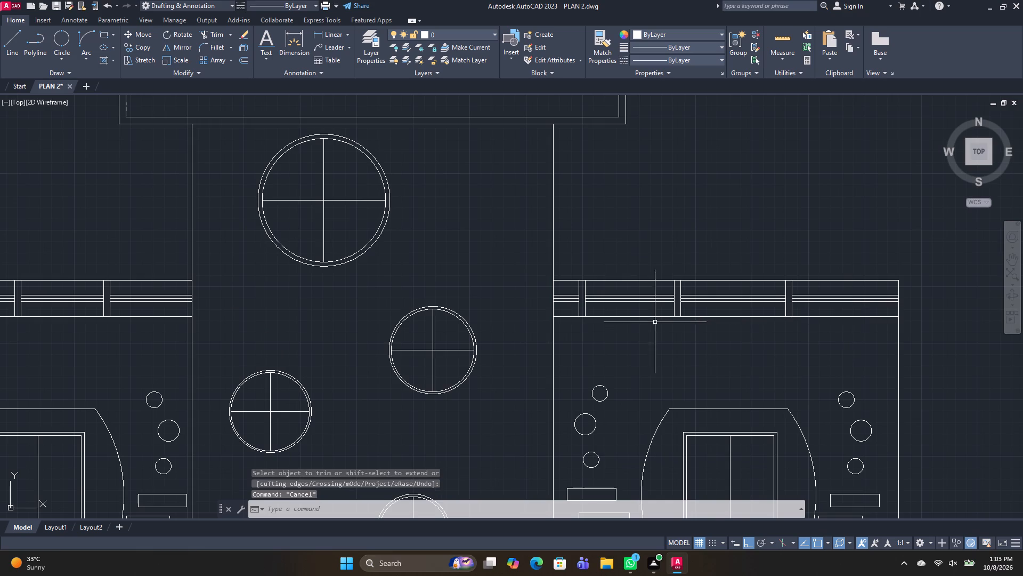
Save the drawing.
{"action": "key", "text": "ctrl+s"}
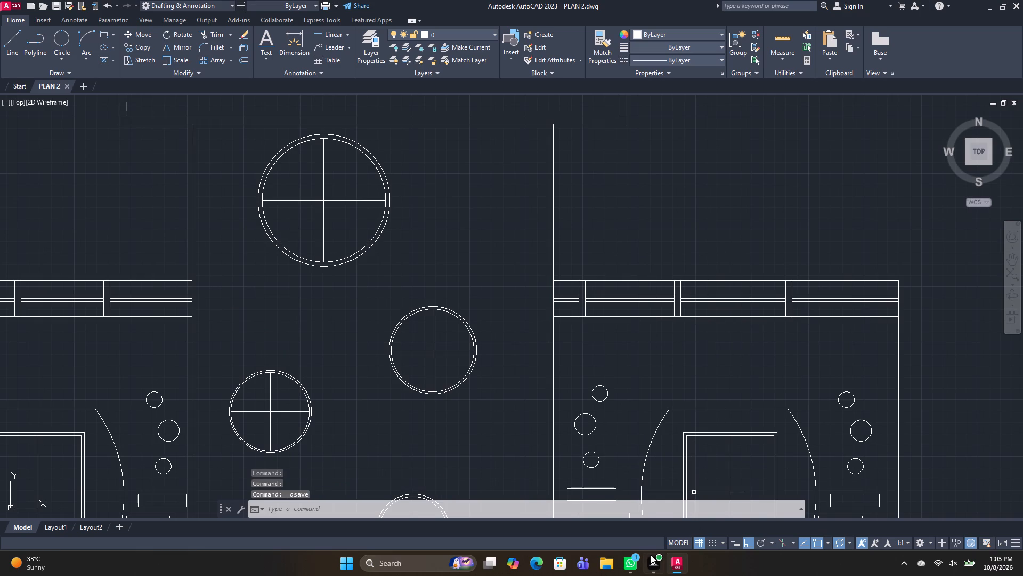
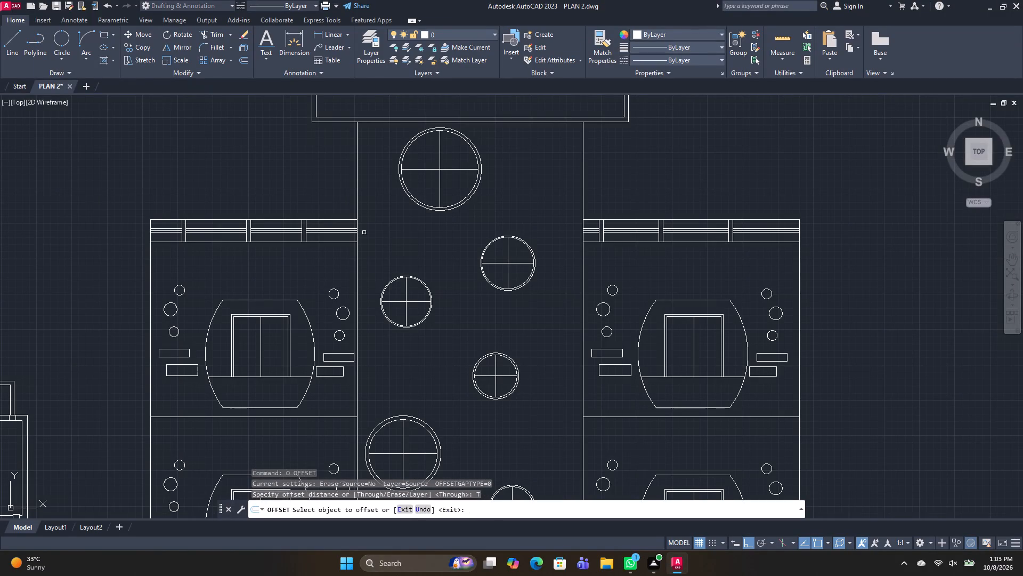
Offset the left vertical line of the facade's central bay inward by about 5".
{"action": "left_click", "coordinate": [355, 206]}
{"action": "left_click", "coordinate": [357, 206]}
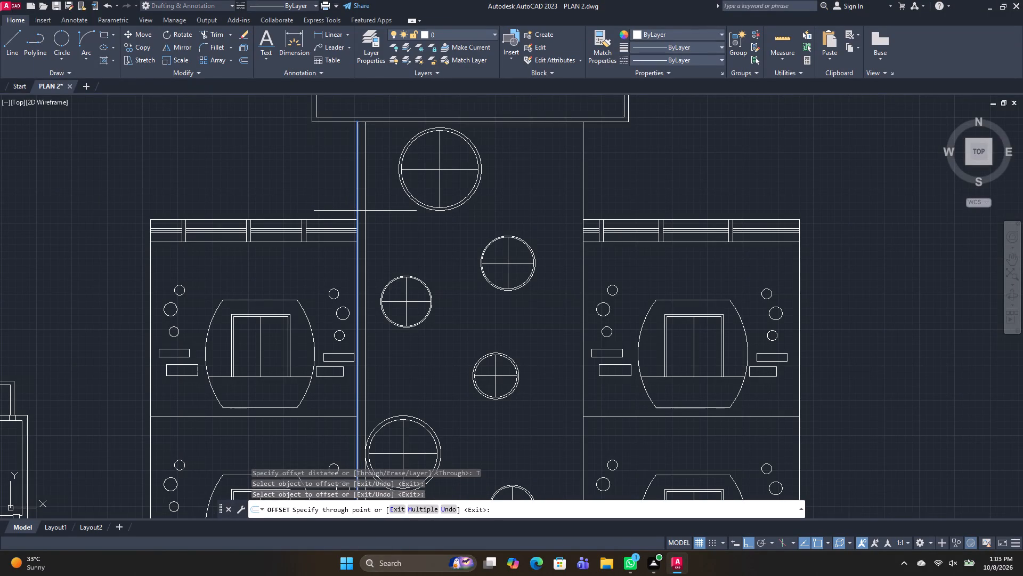
{"action": "left_click", "coordinate": [362, 212]}
{"action": "scroll", "coordinate": [361, 212], "scroll_direction": "up", "scroll_amount": 2}
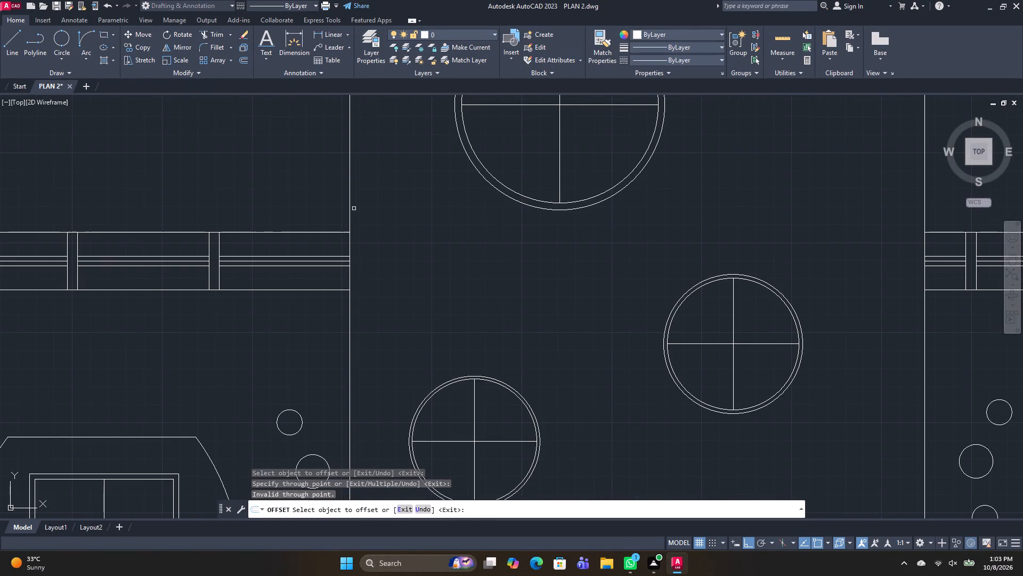
{"action": "left_click", "coordinate": [350, 206]}
{"action": "left_click", "coordinate": [356, 207]}
{"action": "scroll", "coordinate": [439, 205], "scroll_direction": "down", "scroll_amount": 2}
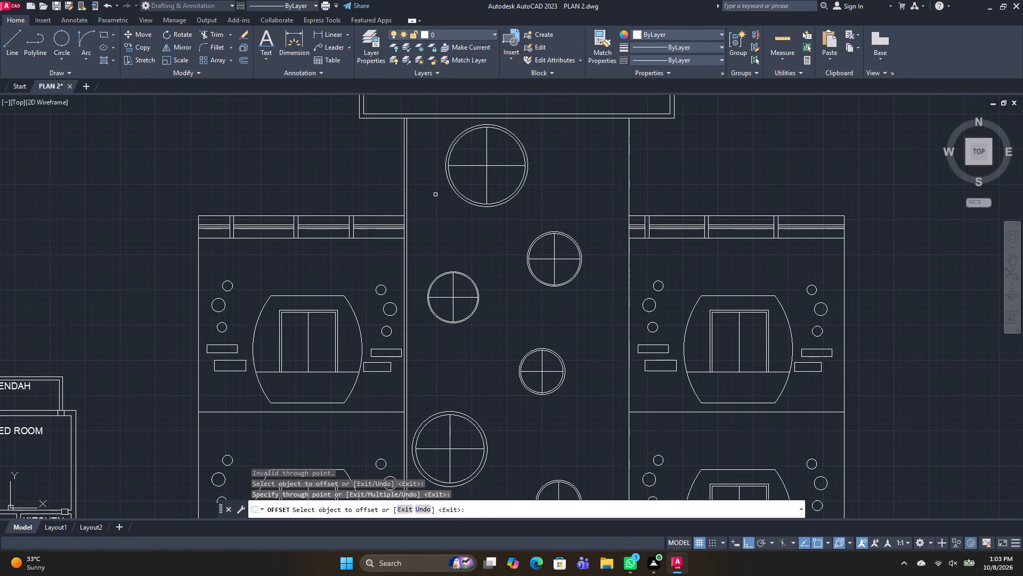
{"action": "key", "text": "space"}
Offset the central bay's right vertical line inward by 5", taking the distance from the gap between the left pair of lines.
{"action": "scroll", "coordinate": [418, 137], "scroll_direction": "up", "scroll_amount": 3}
{"action": "middle_click_drag", "start_coordinate": [415, 141], "coordinate": [447, 297]}
{"action": "key", "text": "space"}
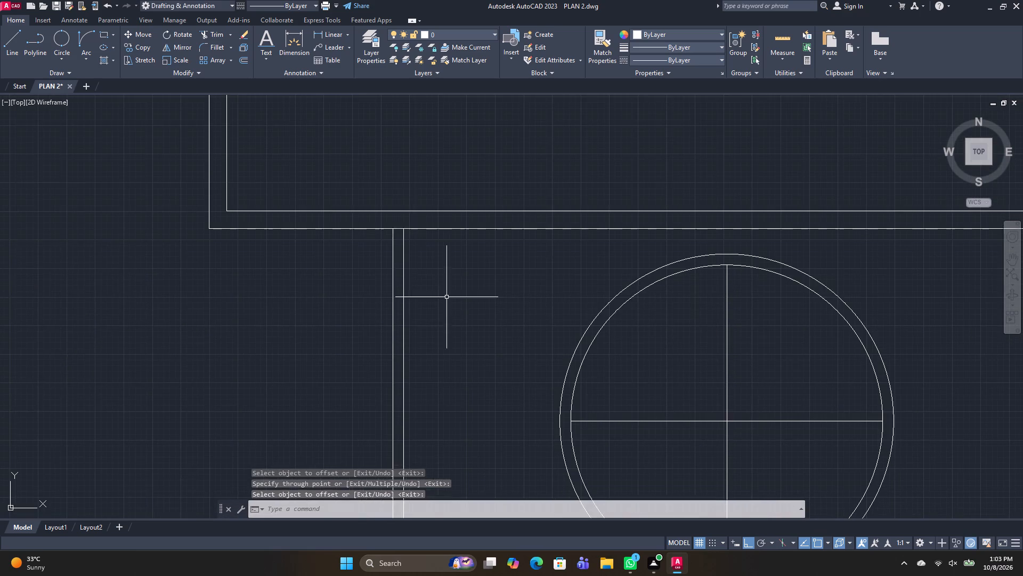
{"action": "scroll", "coordinate": [394, 222], "scroll_direction": "up", "scroll_amount": 2}
{"action": "left_click", "coordinate": [387, 237]}
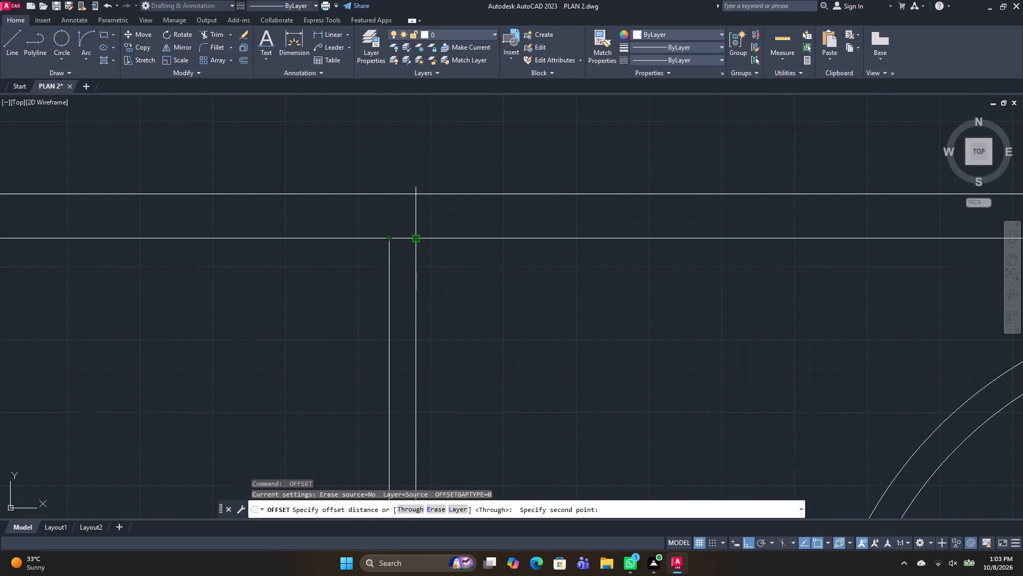
{"action": "left_click", "coordinate": [413, 241]}
{"action": "scroll", "coordinate": [712, 275], "scroll_direction": "down", "scroll_amount": 3}
{"action": "middle_click_drag", "start_coordinate": [800, 285], "coordinate": [464, 286]}
{"action": "left_click", "coordinate": [659, 268]}
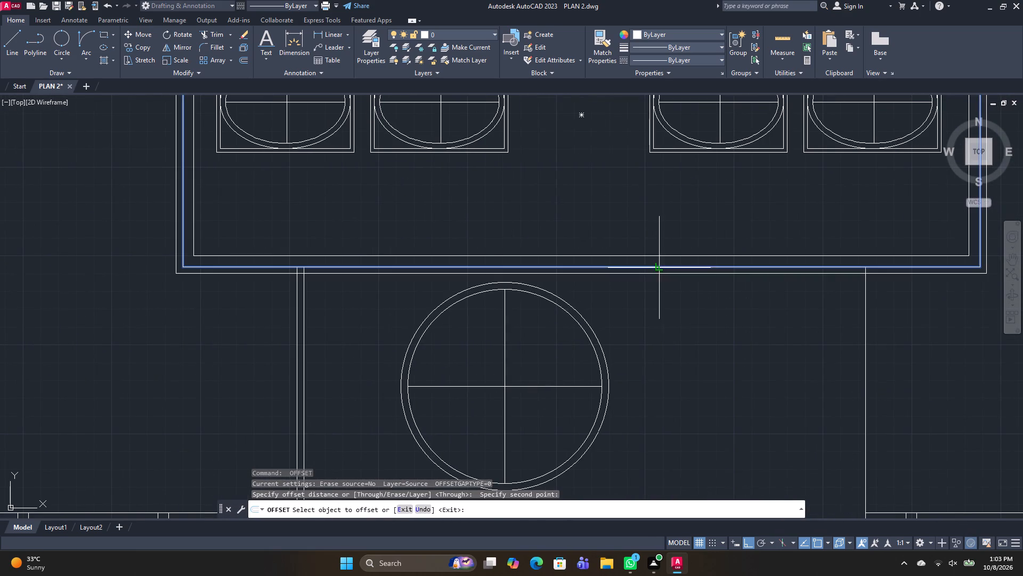
{"action": "key", "text": "Escape"}
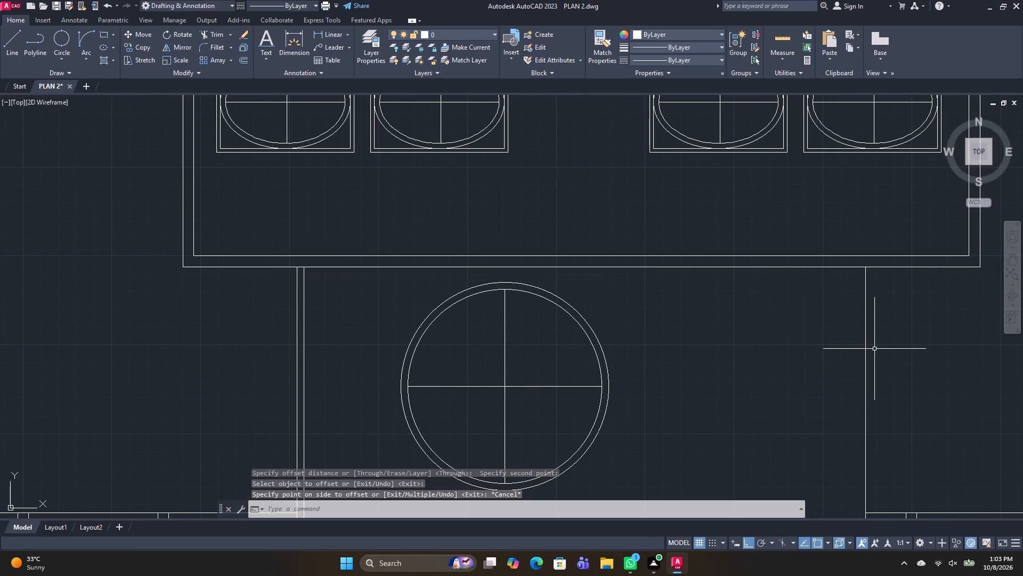
{"action": "key", "text": "space"}
{"action": "key", "text": "space"}
{"action": "left_click", "coordinate": [864, 345]}
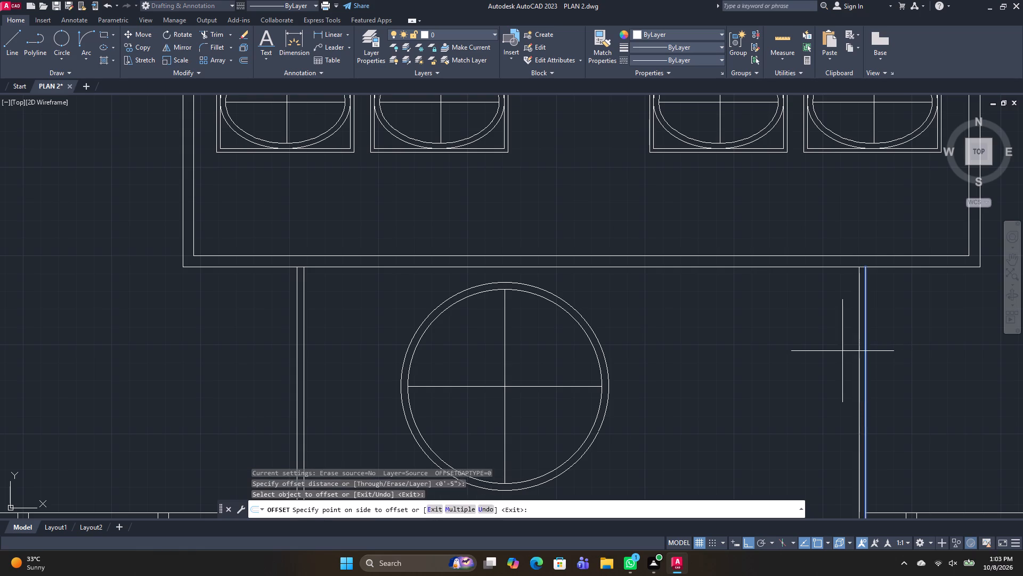
{"action": "left_click", "coordinate": [840, 351]}
Offset the horizontal floor line above the tiled and stone panels upward by 5".
{"action": "scroll", "coordinate": [806, 374], "scroll_direction": "down", "scroll_amount": 3}
{"action": "middle_click_drag", "start_coordinate": [766, 403], "coordinate": [676, 204]}
{"action": "middle_click_drag", "start_coordinate": [650, 356], "coordinate": [625, 133]}
{"action": "scroll", "coordinate": [645, 362], "scroll_direction": "up", "scroll_amount": 2}
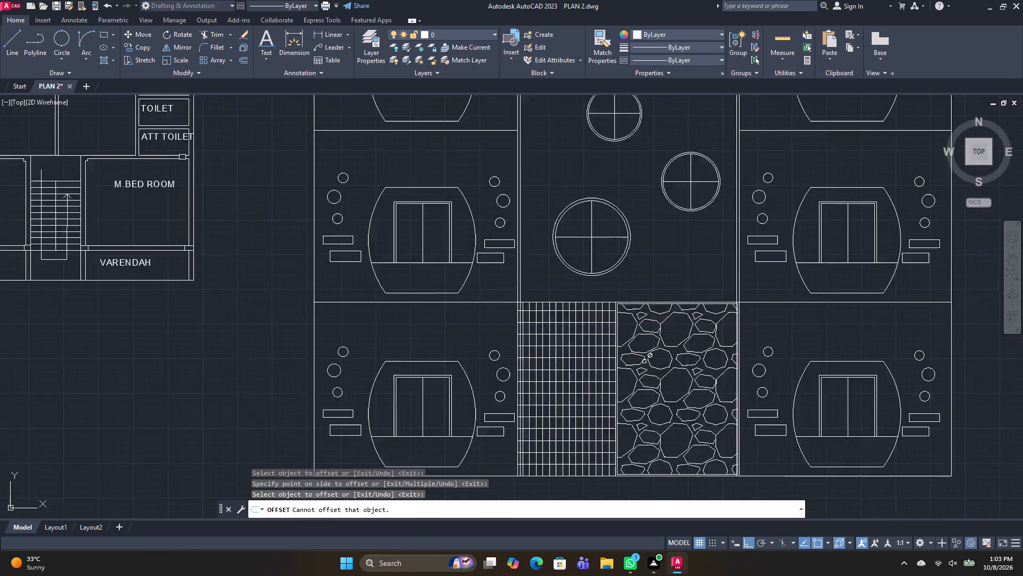
{"action": "left_click", "coordinate": [465, 266]}
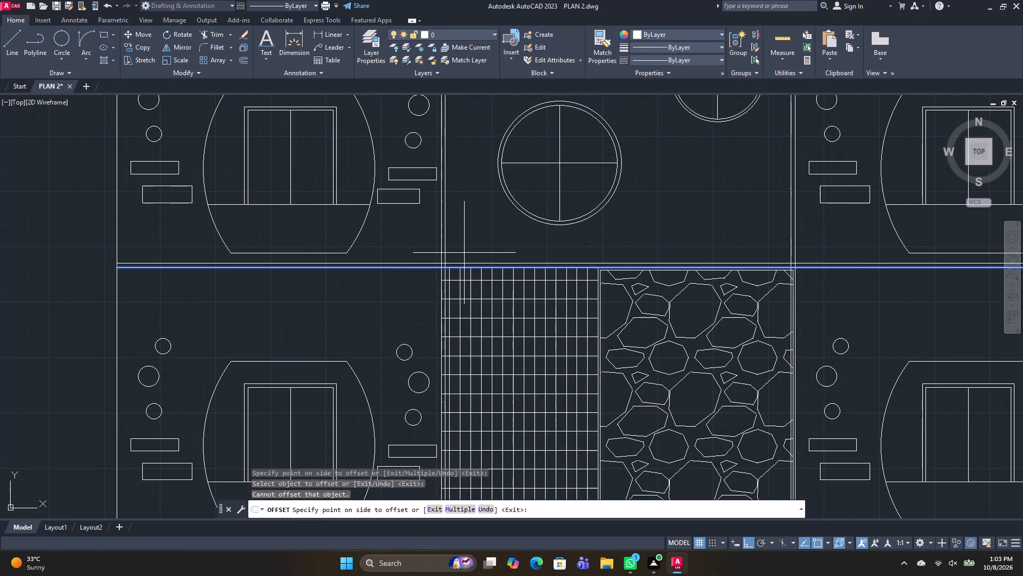
{"action": "left_click", "coordinate": [464, 253]}
{"action": "key", "text": "space"}
Trim the crossing segments where the double floor line meets the central bay's left double vertical lines.
{"action": "type", "text": "TR"}
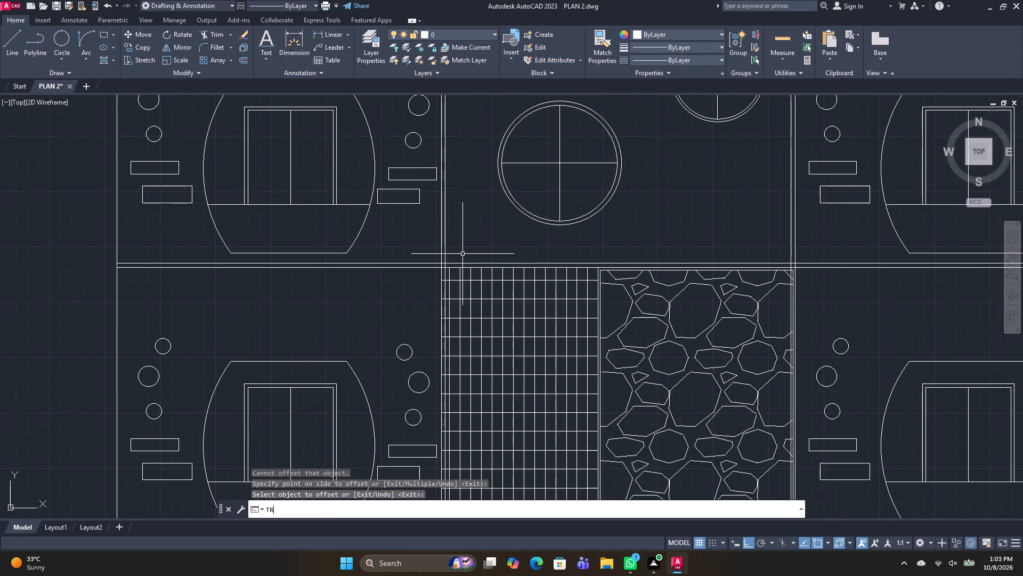
{"action": "key", "text": "space"}
{"action": "scroll", "coordinate": [464, 264], "scroll_direction": "up", "scroll_amount": 3}
{"action": "scroll", "coordinate": [421, 256], "scroll_direction": "up", "scroll_amount": 3}
{"action": "left_click_drag", "start_coordinate": [420, 249], "coordinate": [416, 179]}
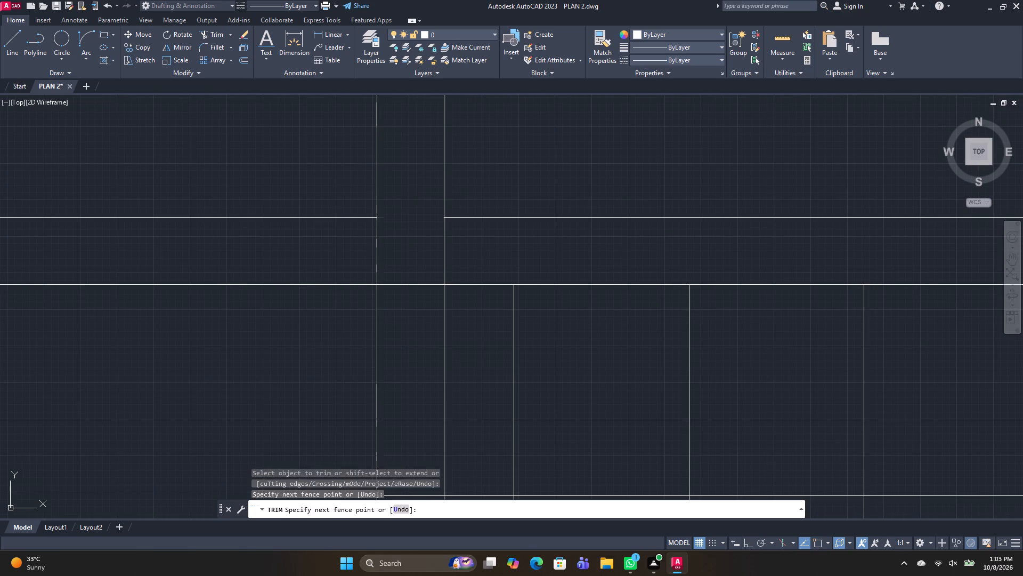
{"action": "left_click_drag", "start_coordinate": [348, 250], "coordinate": [561, 255]}
{"action": "scroll", "coordinate": [559, 255], "scroll_direction": "down", "scroll_amount": 3}
{"action": "middle_click_drag", "start_coordinate": [739, 263], "coordinate": [199, 295]}
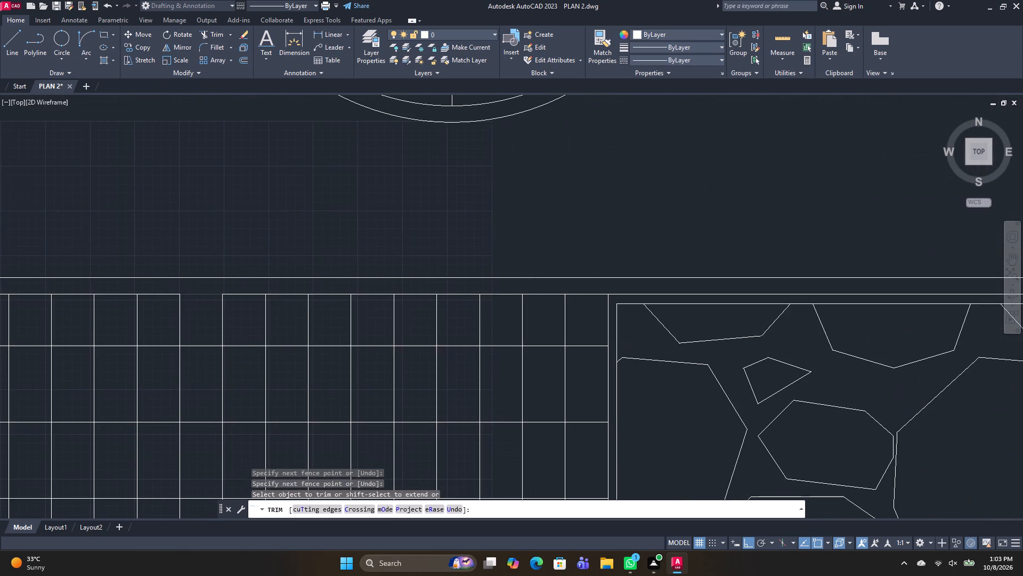
{"action": "scroll", "coordinate": [735, 281], "scroll_direction": "down", "scroll_amount": 2}
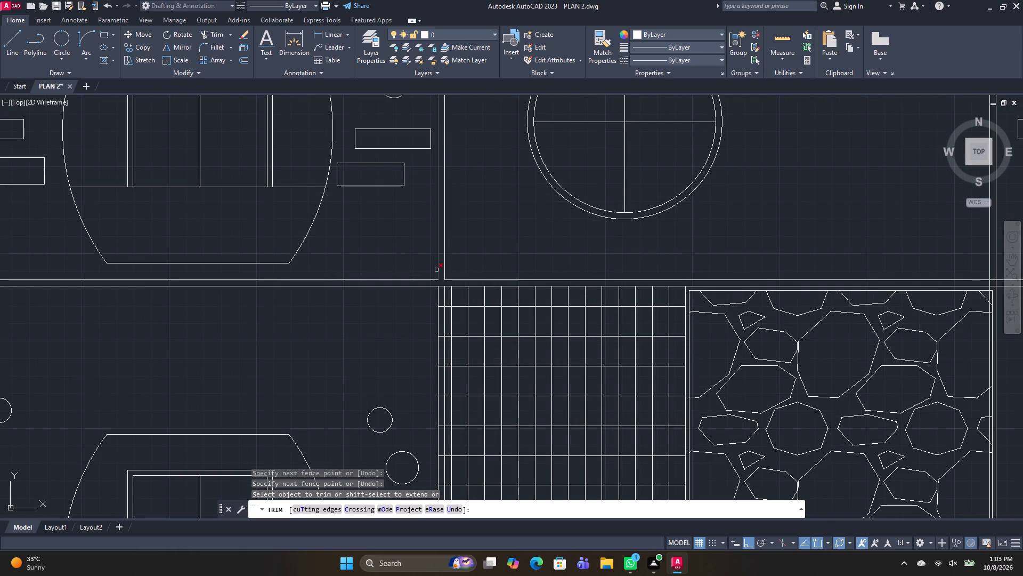
{"action": "left_click", "coordinate": [438, 271], "text": "shift"}
Trim the crossing segments where the double floor line meets the central bay's right double vertical lines.
{"action": "middle_click_drag", "start_coordinate": [703, 257], "coordinate": [340, 263]}
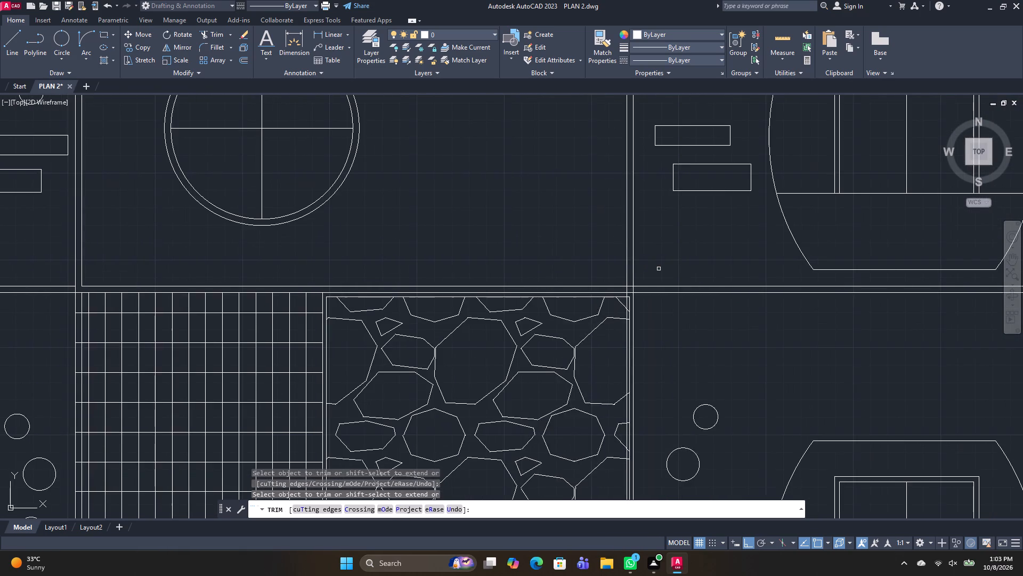
{"action": "scroll", "coordinate": [660, 269], "scroll_direction": "up", "scroll_amount": 2}
{"action": "left_click", "coordinate": [572, 318]}
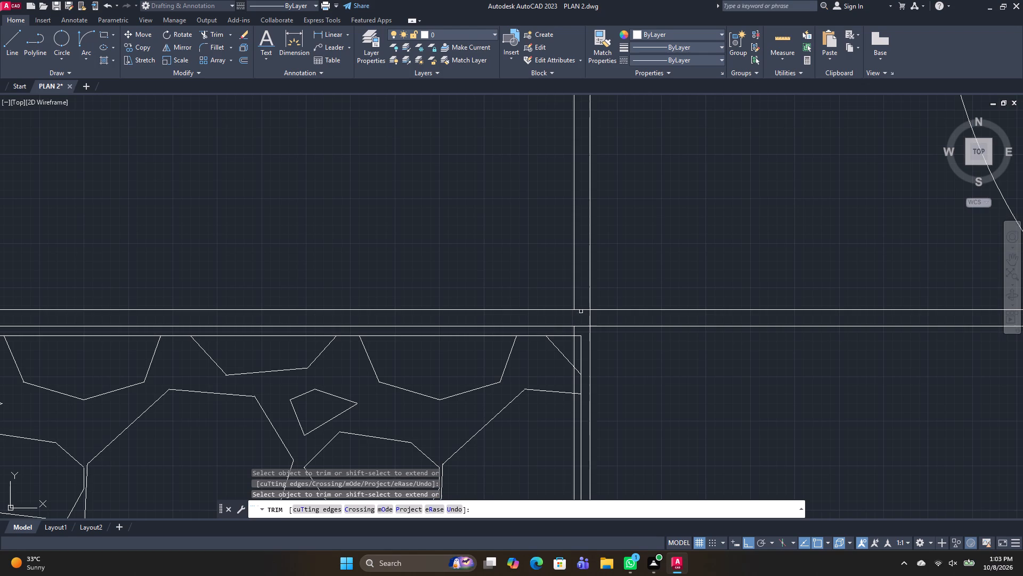
{"action": "left_click", "coordinate": [582, 308]}
{"action": "left_click", "coordinate": [582, 315]}
{"action": "scroll", "coordinate": [579, 311], "scroll_direction": "down", "scroll_amount": 3}
{"action": "middle_click_drag", "start_coordinate": [644, 291], "coordinate": [661, 304]}
{"action": "scroll", "coordinate": [653, 294], "scroll_direction": "down", "scroll_amount": 2}
{"action": "middle_click_drag", "start_coordinate": [652, 288], "coordinate": [639, 343]}
{"action": "key", "text": "space"}
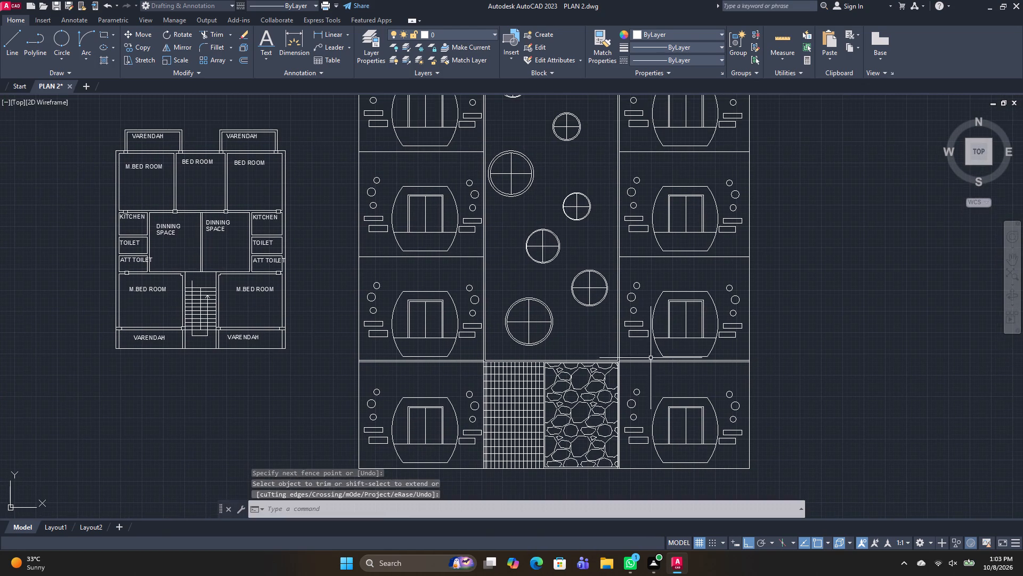
Copy the right wing's offset floor line up to the next two floor levels, using the lower line's outer endpoint as base point.
{"action": "scroll", "coordinate": [693, 369], "scroll_direction": "up", "scroll_amount": 3}
{"action": "left_click", "coordinate": [802, 346]}
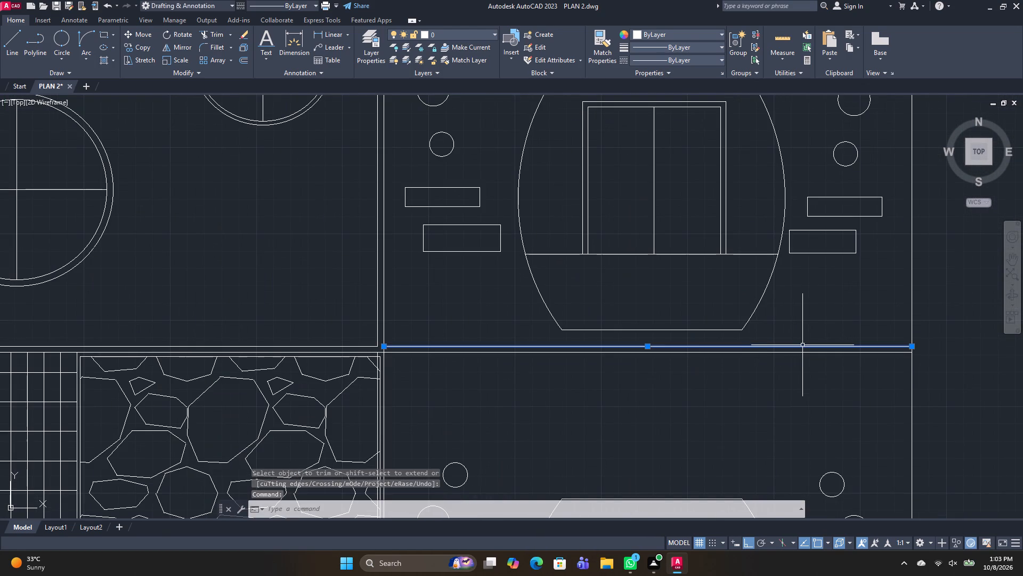
{"action": "type", "text": "CO"}
{"action": "key", "text": "space"}
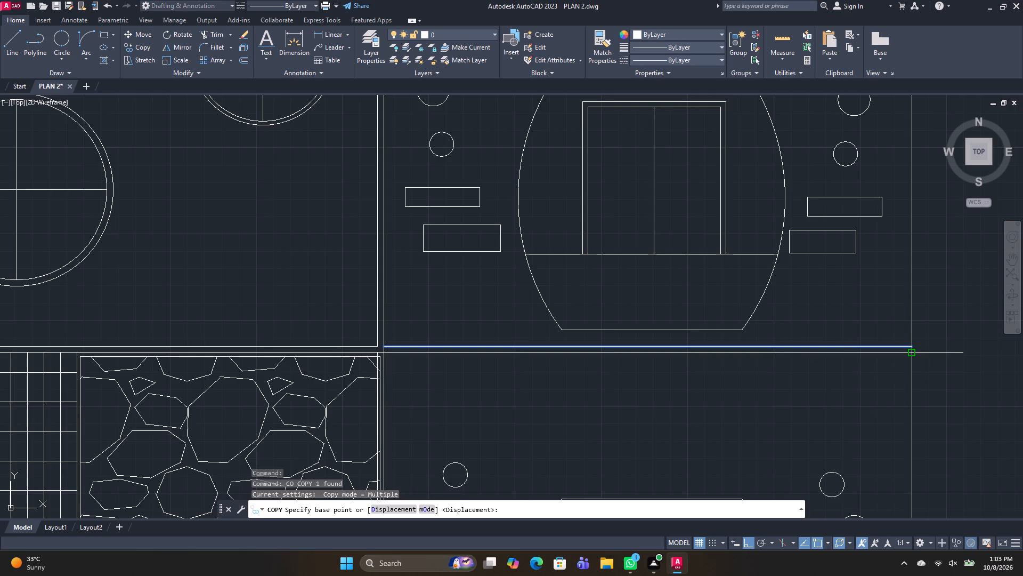
{"action": "left_click", "coordinate": [913, 352]}
{"action": "middle_click_drag", "start_coordinate": [881, 243], "coordinate": [839, 442]}
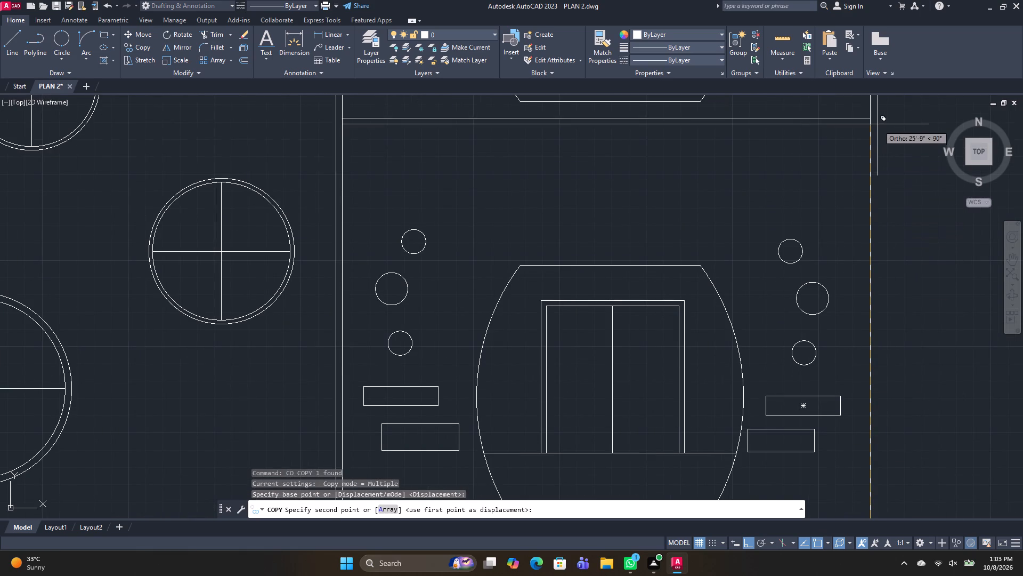
{"action": "left_click", "coordinate": [872, 123]}
{"action": "middle_click_drag", "start_coordinate": [804, 188], "coordinate": [751, 575]}
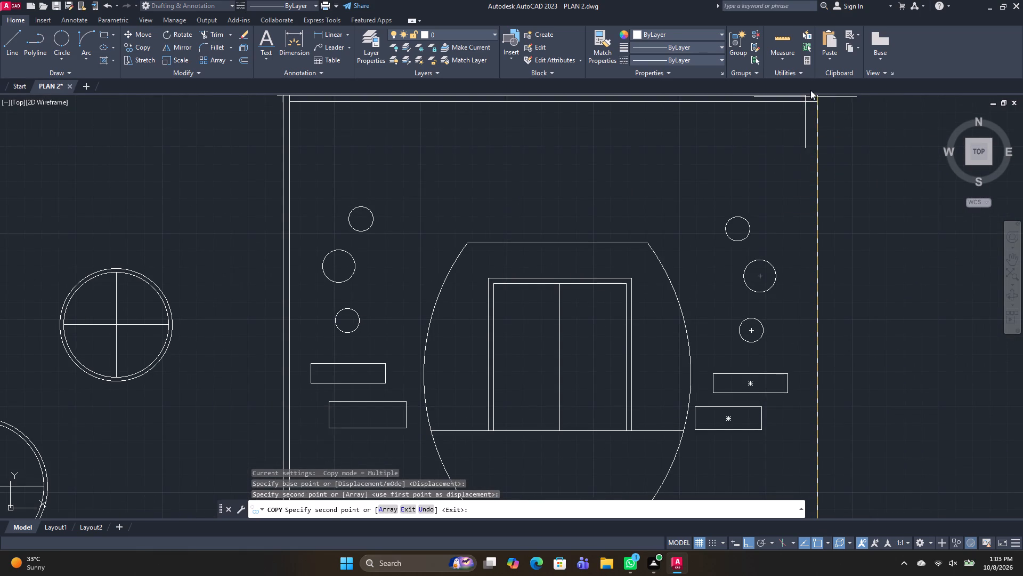
{"action": "left_click", "coordinate": [814, 105]}
Copy the same floor line to the two matching upper floor levels of the left wing and finish the Copy command.
{"action": "middle_click_drag", "start_coordinate": [750, 174], "coordinate": [725, 574]}
{"action": "middle_click_drag", "start_coordinate": [738, 183], "coordinate": [733, 491]}
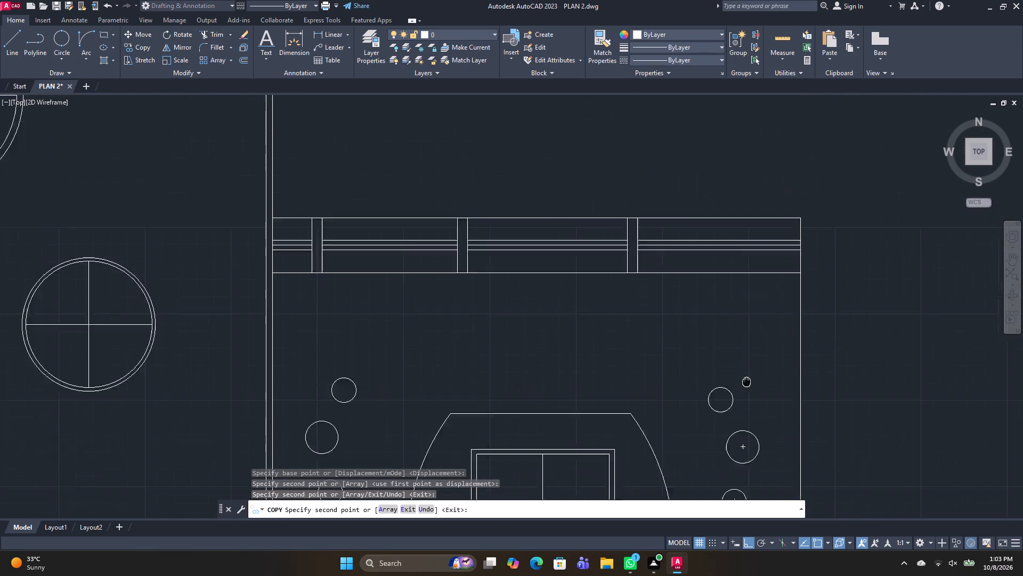
{"action": "middle_click_drag", "start_coordinate": [733, 491], "coordinate": [732, 514]}
{"action": "middle_click_drag", "start_coordinate": [532, 452], "coordinate": [845, 89]}
{"action": "scroll", "coordinate": [468, 412], "scroll_direction": "down", "scroll_amount": 1}
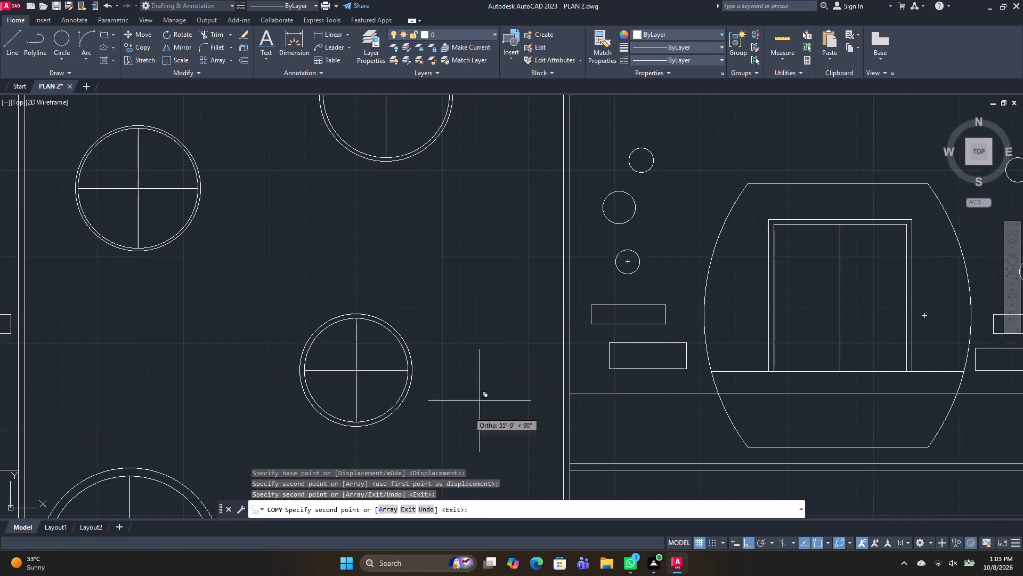
{"action": "middle_click_drag", "start_coordinate": [377, 457], "coordinate": [753, 69]}
{"action": "middle_click_drag", "start_coordinate": [564, 121], "coordinate": [560, 280]}
{"action": "scroll", "coordinate": [544, 201], "scroll_direction": "up", "scroll_amount": 2}
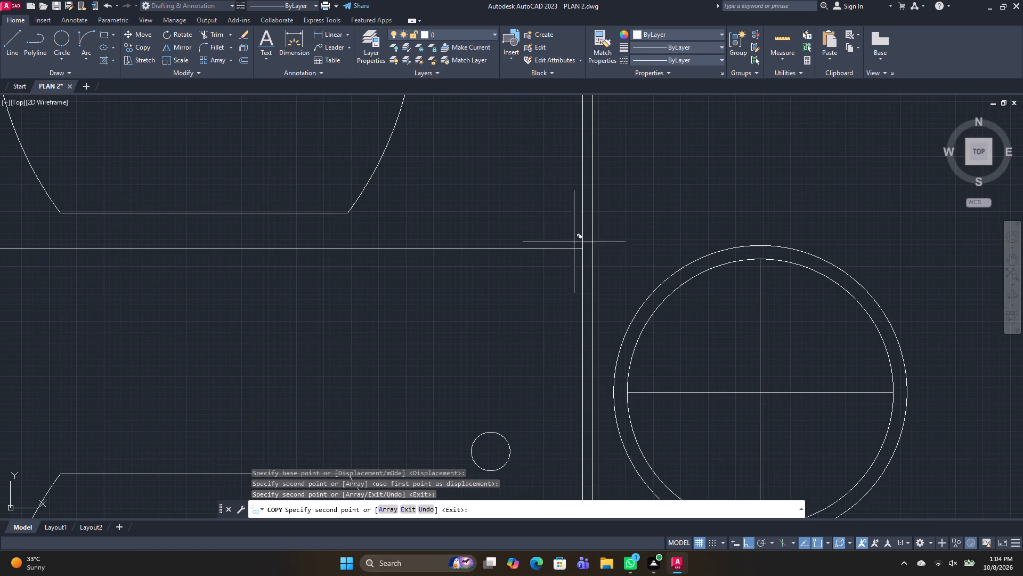
{"action": "left_click", "coordinate": [581, 249]}
{"action": "middle_click_drag", "start_coordinate": [517, 341], "coordinate": [575, 5]}
{"action": "scroll", "coordinate": [591, 220], "scroll_direction": "down", "scroll_amount": 2}
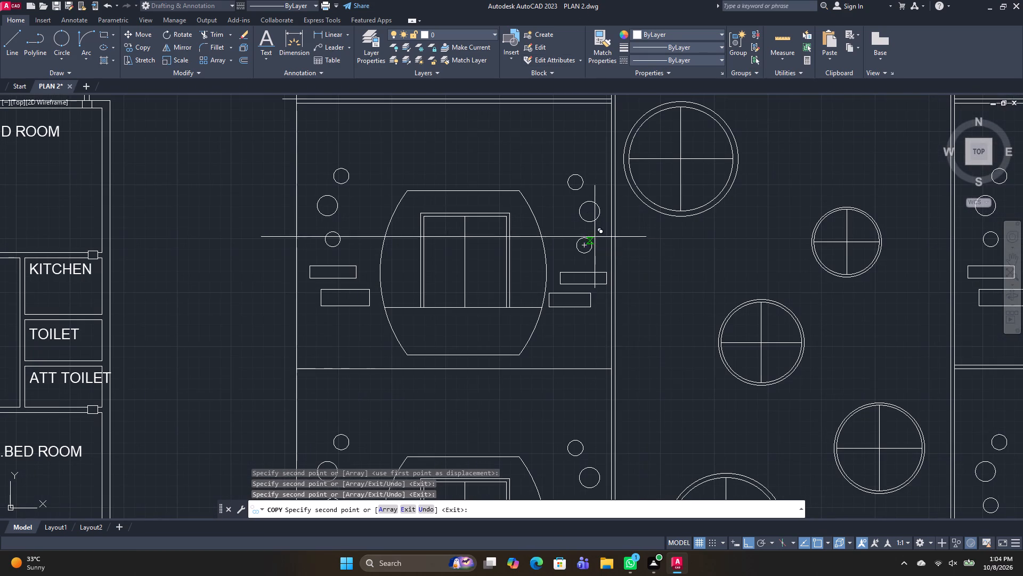
{"action": "left_click", "coordinate": [610, 368]}
{"action": "middle_click_drag", "start_coordinate": [586, 309], "coordinate": [646, 3]}
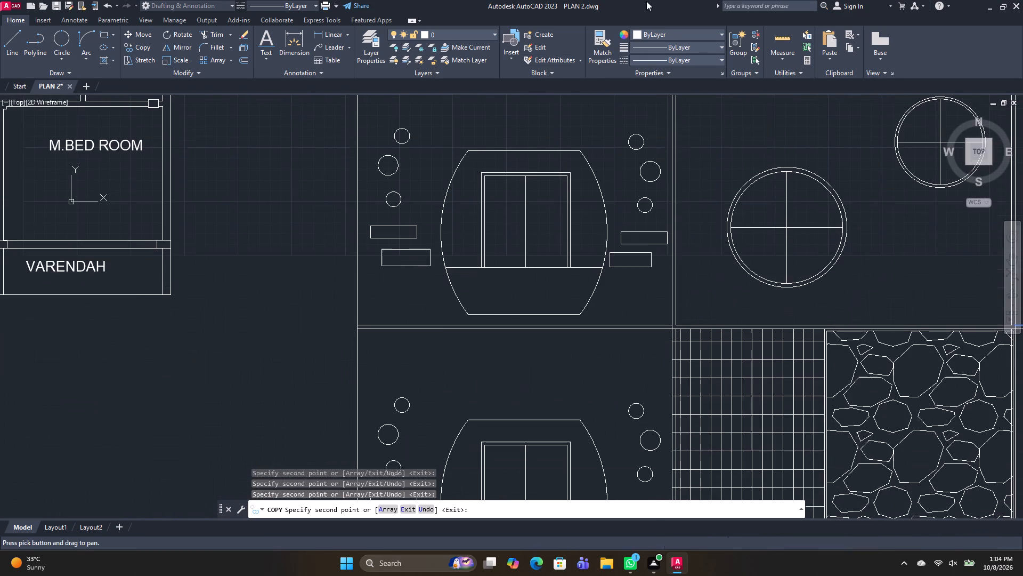
{"action": "scroll", "coordinate": [627, 371], "scroll_direction": "down", "scroll_amount": 1}
{"action": "middle_click_drag", "start_coordinate": [630, 390], "coordinate": [600, 251]}
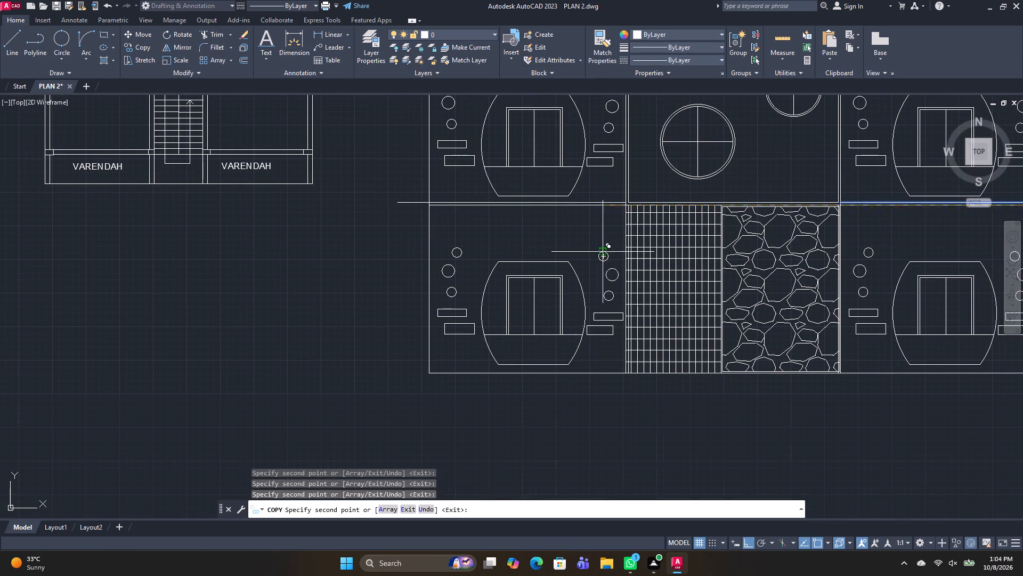
{"action": "key", "text": "Escape"}
Save the drawing.
{"action": "middle_click_drag", "start_coordinate": [664, 440], "coordinate": [460, 450]}
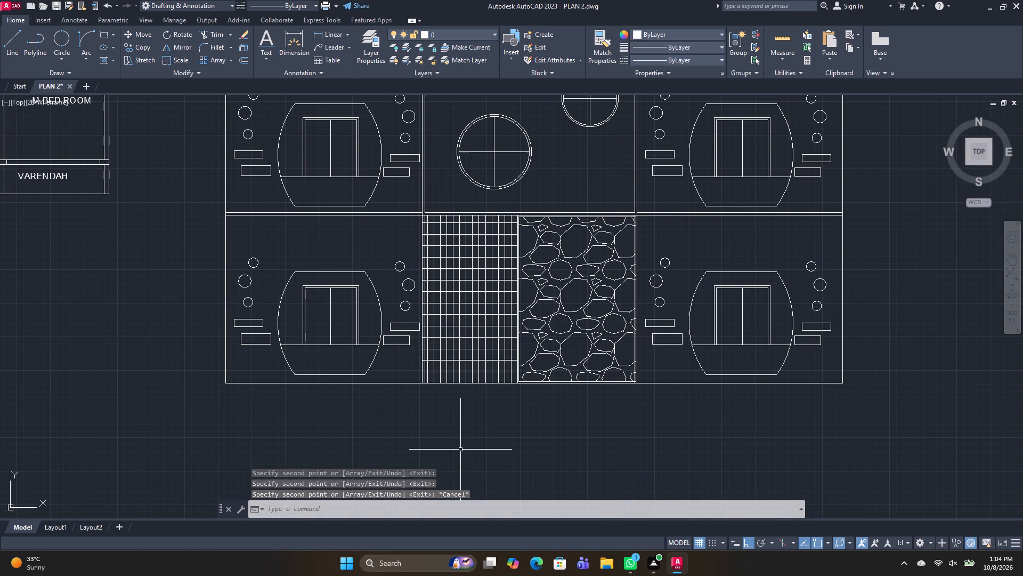
{"action": "key", "text": "ctrl+s"}
{"action": "scroll", "coordinate": [460, 450], "scroll_direction": "down", "scroll_amount": 1}
{"action": "middle_click_drag", "start_coordinate": [566, 431], "coordinate": [597, 462]}
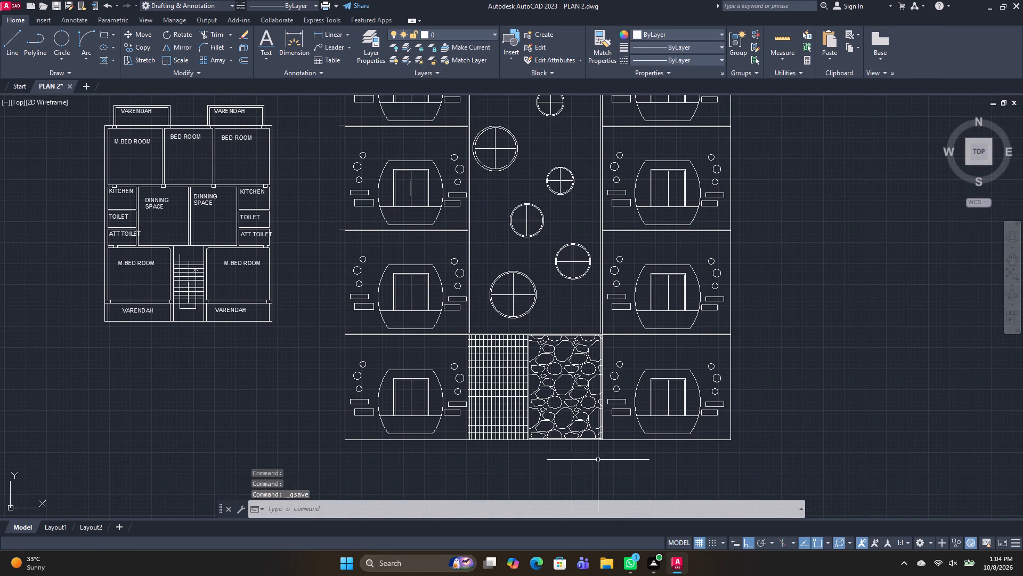
{"action": "middle_click_drag", "start_coordinate": [444, 378], "coordinate": [477, 408]}
{"action": "key", "text": "ctrl+s"}
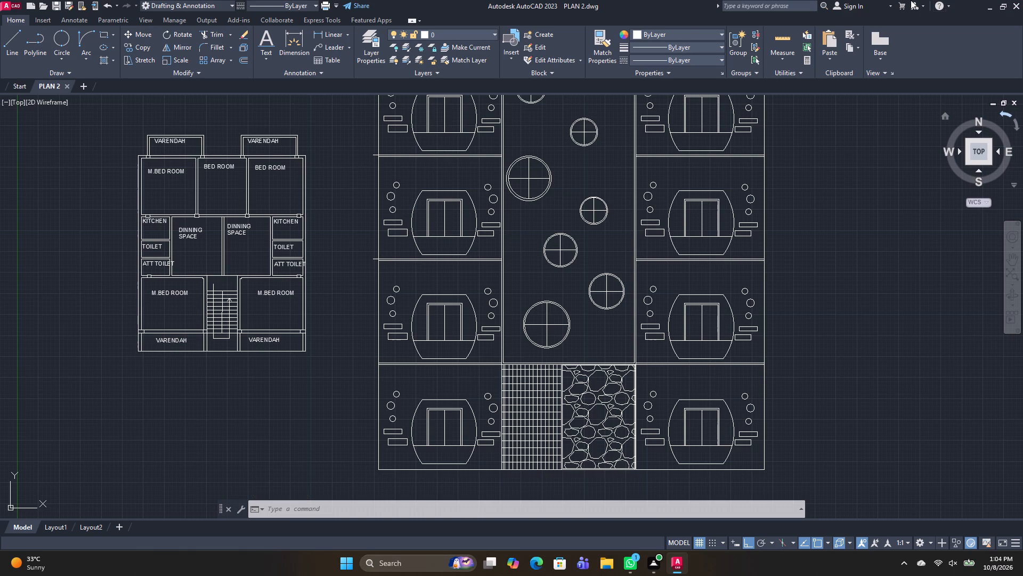
Start a solid hatch in colour 0,0,0 and fill the four small rectangles beside the window on the left wing's first floor above ground.
{"action": "left_click", "coordinate": [102, 54]}
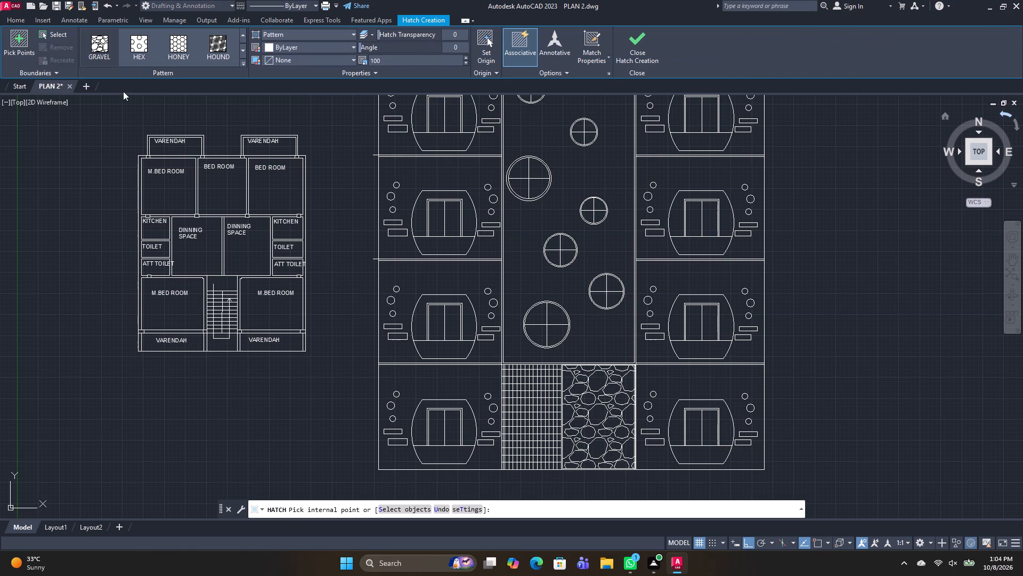
{"action": "left_click", "coordinate": [280, 33]}
{"action": "left_click", "coordinate": [272, 45]}
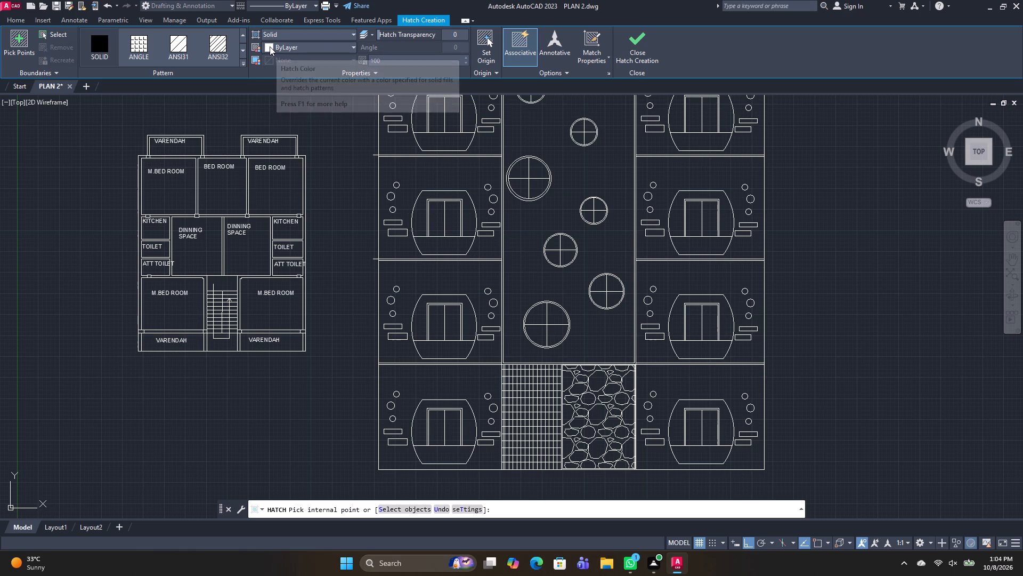
{"action": "left_click", "coordinate": [270, 46]}
{"action": "left_click", "coordinate": [269, 95]}
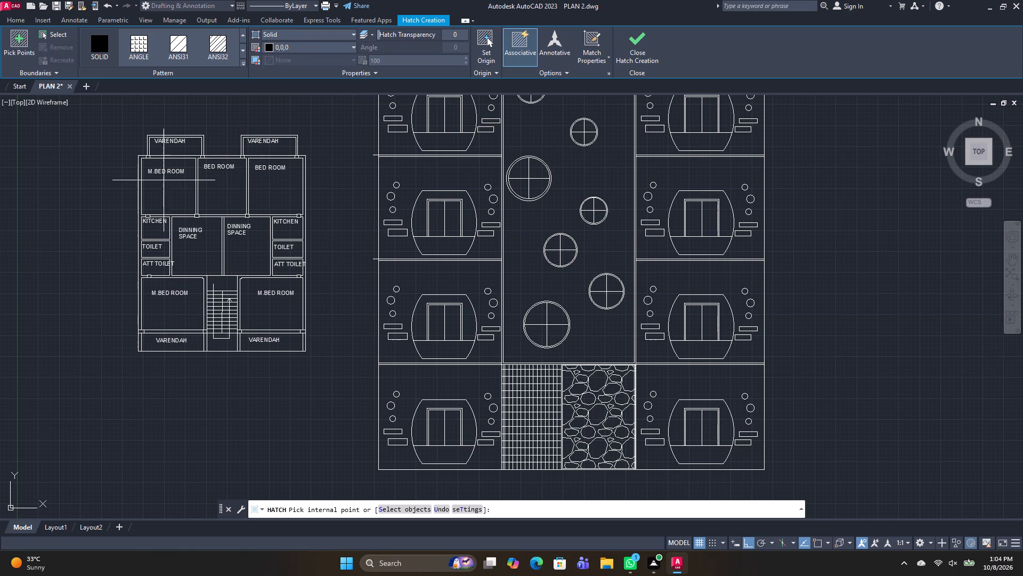
{"action": "scroll", "coordinate": [387, 349], "scroll_direction": "up", "scroll_amount": 2}
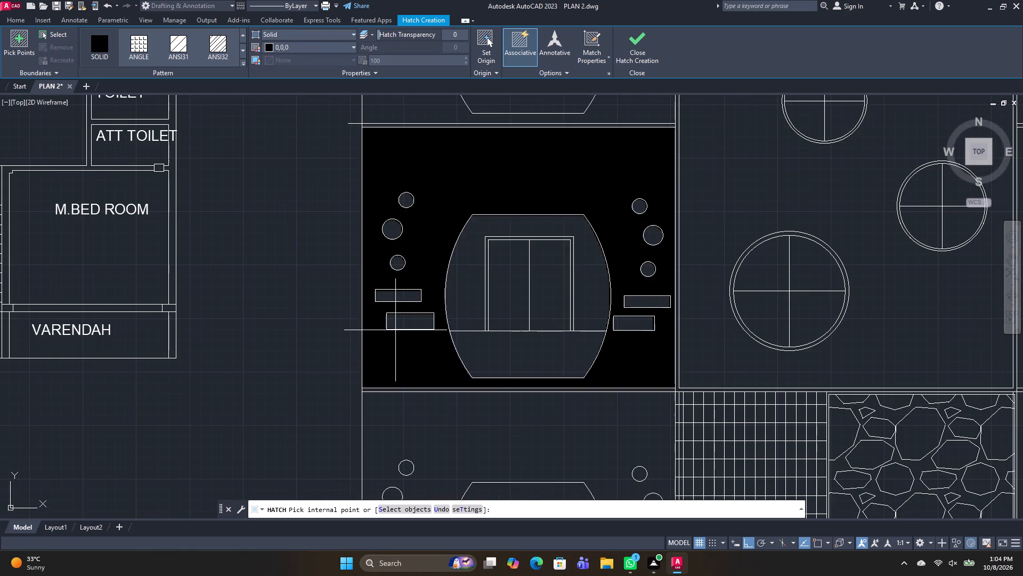
{"action": "left_click", "coordinate": [396, 325]}
{"action": "left_click", "coordinate": [392, 297]}
{"action": "left_click", "coordinate": [620, 322]}
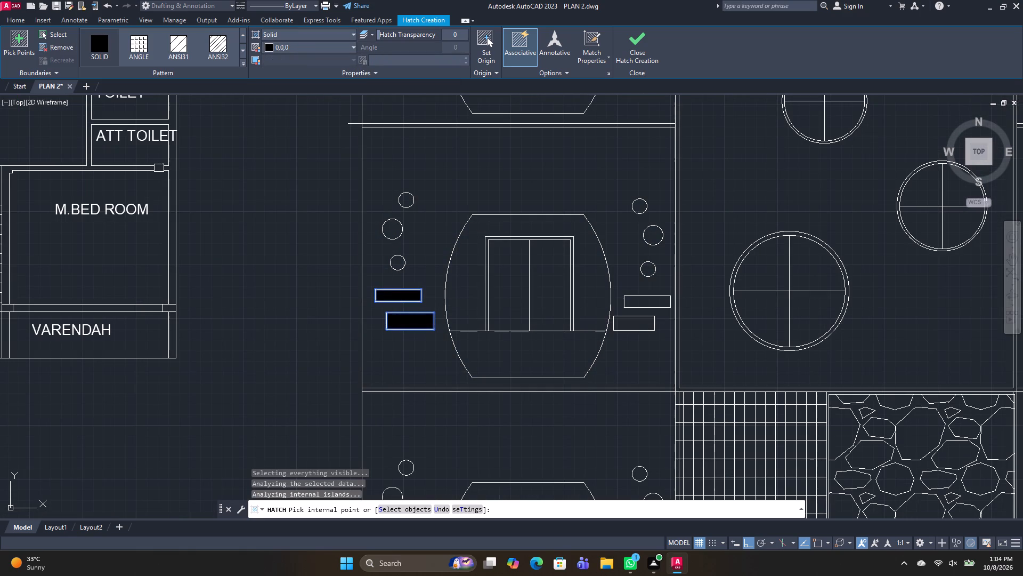
{"action": "left_click", "coordinate": [643, 305]}
Fill the four small rectangles beside the window on each of the left wing's top two floors with the same solid black hatch.
{"action": "middle_click_drag", "start_coordinate": [609, 231], "coordinate": [622, 443]}
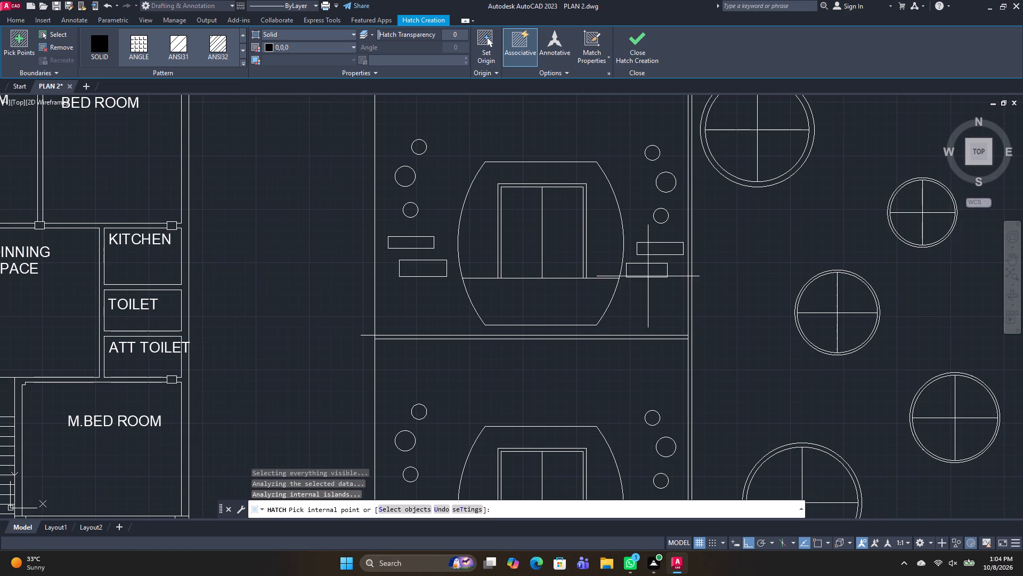
{"action": "left_click", "coordinate": [648, 276]}
{"action": "left_click", "coordinate": [663, 249]}
{"action": "left_click", "coordinate": [402, 241]}
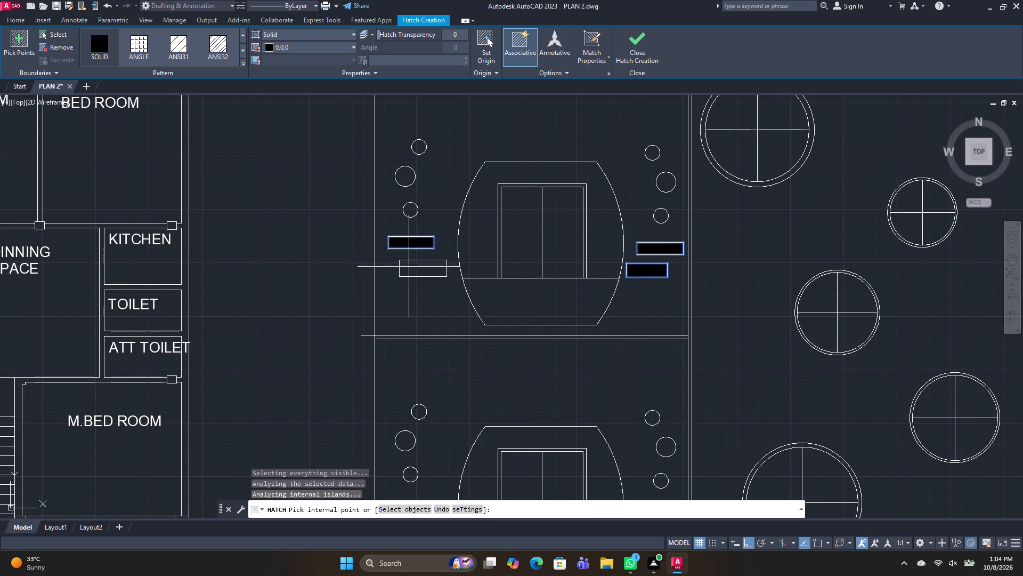
{"action": "left_click", "coordinate": [420, 268]}
{"action": "middle_click_drag", "start_coordinate": [449, 234], "coordinate": [487, 473]}
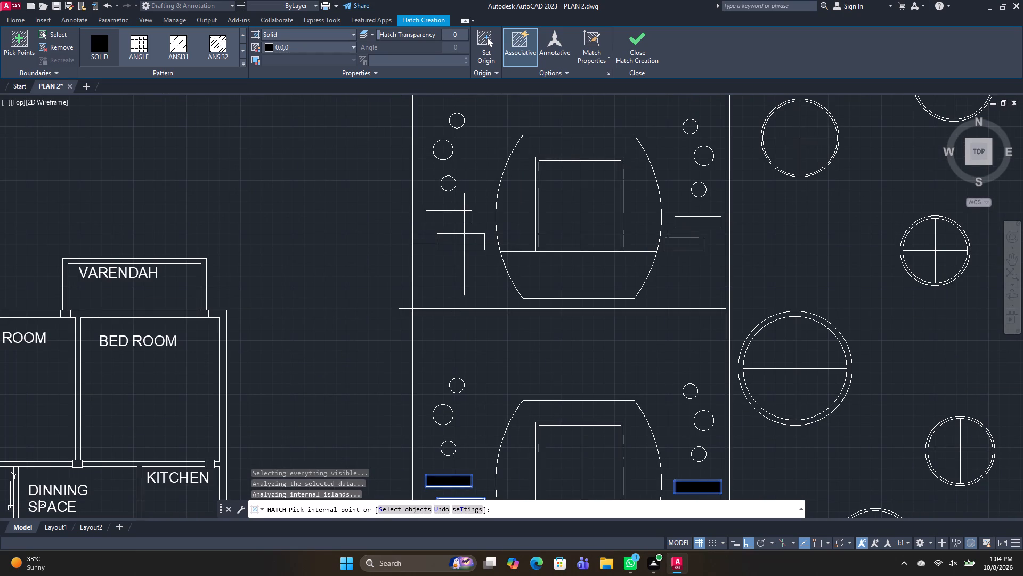
{"action": "left_click", "coordinate": [464, 247]}
{"action": "left_click_drag", "start_coordinate": [442, 219], "coordinate": [450, 219]}
{"action": "left_click", "coordinate": [682, 222]}
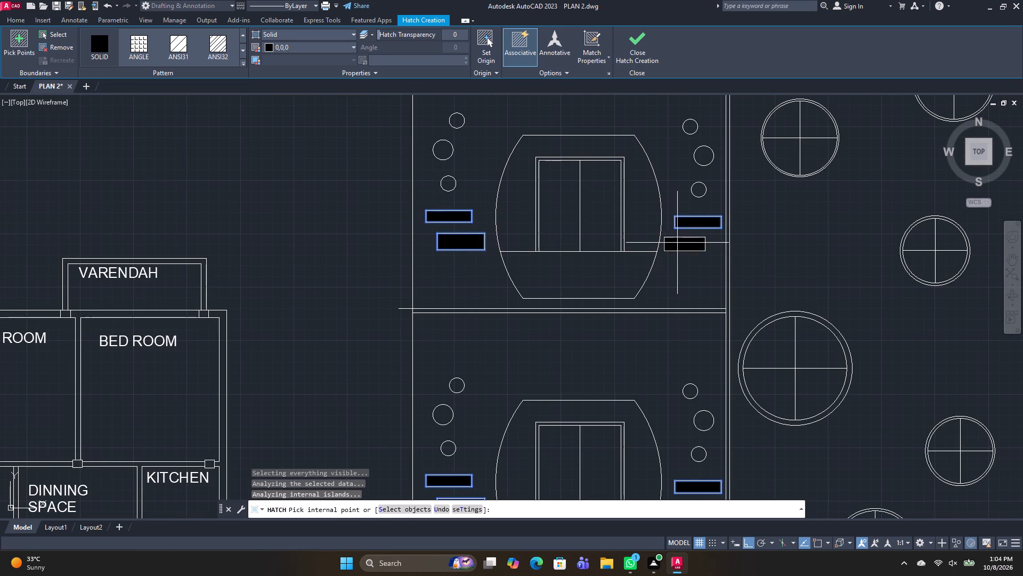
{"action": "left_click", "coordinate": [677, 243]}
Fill the four small rectangles beside the left wing's ground-floor window with the same solid black hatch.
{"action": "middle_click_drag", "start_coordinate": [635, 195], "coordinate": [634, 419]}
{"action": "scroll", "coordinate": [488, 309], "scroll_direction": "down", "scroll_amount": 1}
{"action": "middle_click_drag", "start_coordinate": [538, 385], "coordinate": [500, 78]}
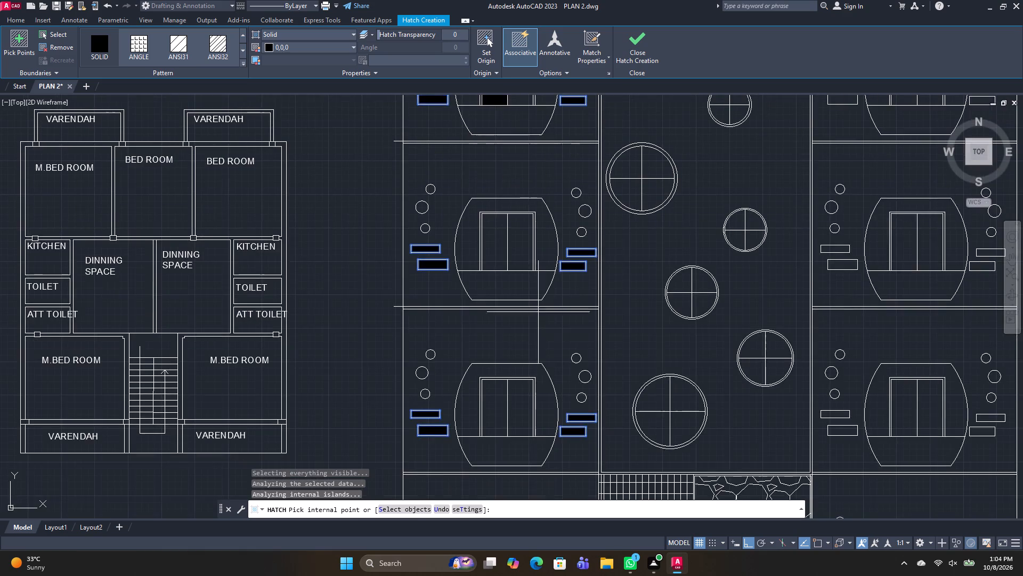
{"action": "middle_click_drag", "start_coordinate": [538, 343], "coordinate": [531, 133]}
{"action": "left_click", "coordinate": [414, 373]}
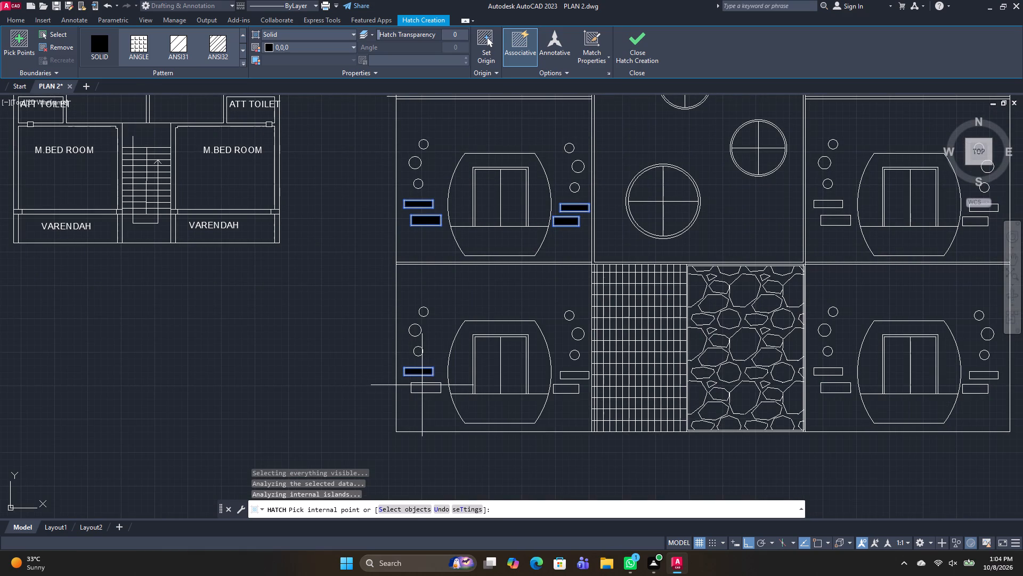
{"action": "left_click", "coordinate": [428, 389]}
{"action": "left_click", "coordinate": [567, 389]}
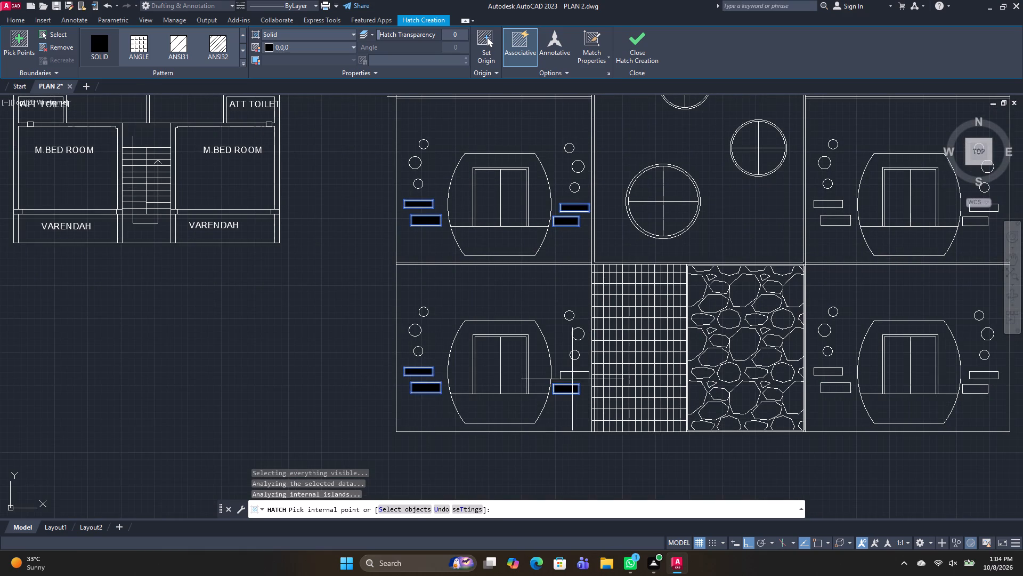
{"action": "left_click", "coordinate": [575, 376]}
Fill the four small rectangles beside the window on the right wing's ground floor and the floor above it with solid black hatch.
{"action": "middle_click_drag", "start_coordinate": [684, 389], "coordinate": [99, 371]}
{"action": "scroll", "coordinate": [266, 370], "scroll_direction": "up", "scroll_amount": 1}
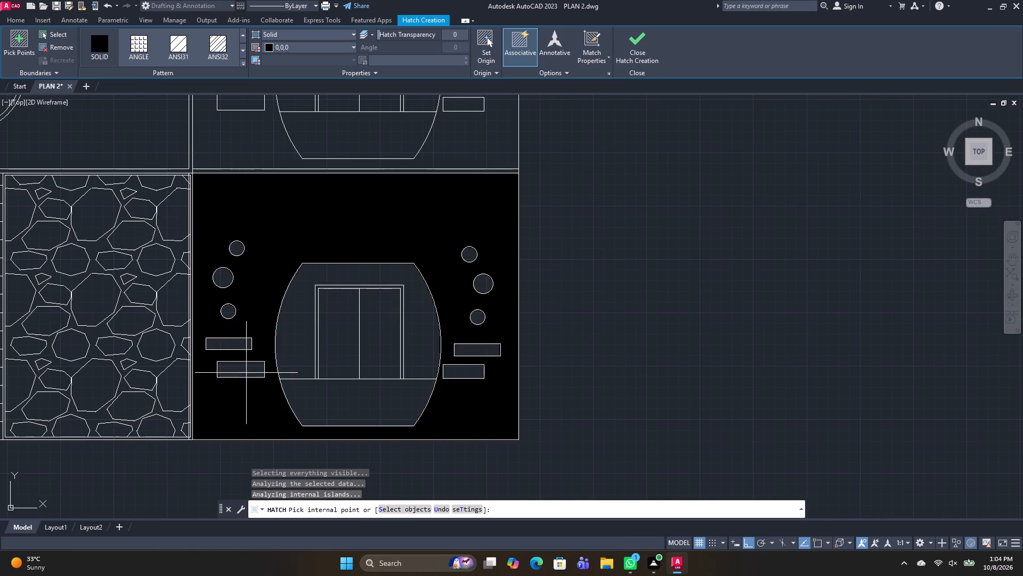
{"action": "left_click", "coordinate": [246, 372]}
{"action": "left_click", "coordinate": [223, 343]}
{"action": "left_click", "coordinate": [462, 367]}
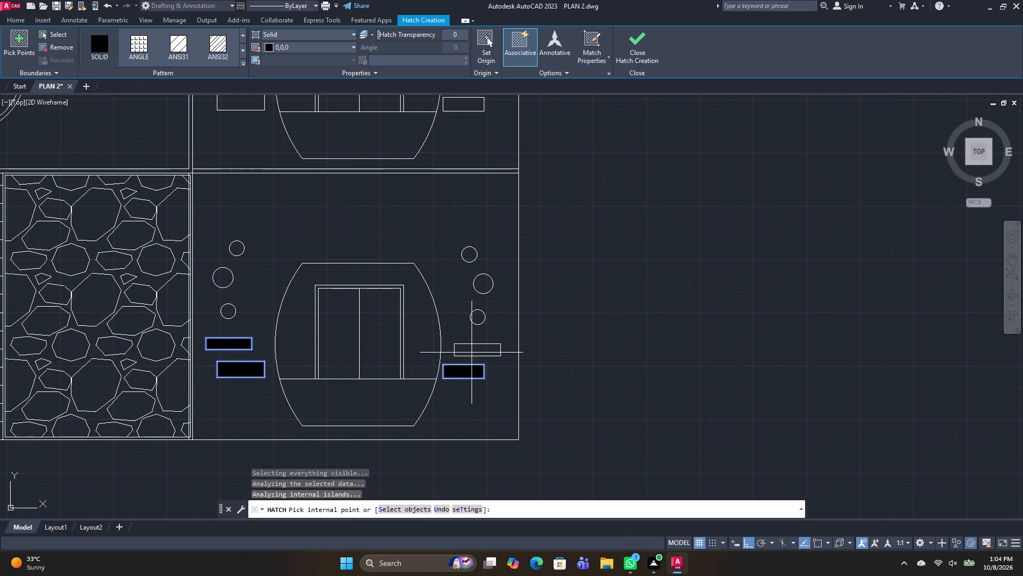
{"action": "left_click", "coordinate": [472, 350]}
{"action": "middle_click_drag", "start_coordinate": [410, 223], "coordinate": [491, 447]}
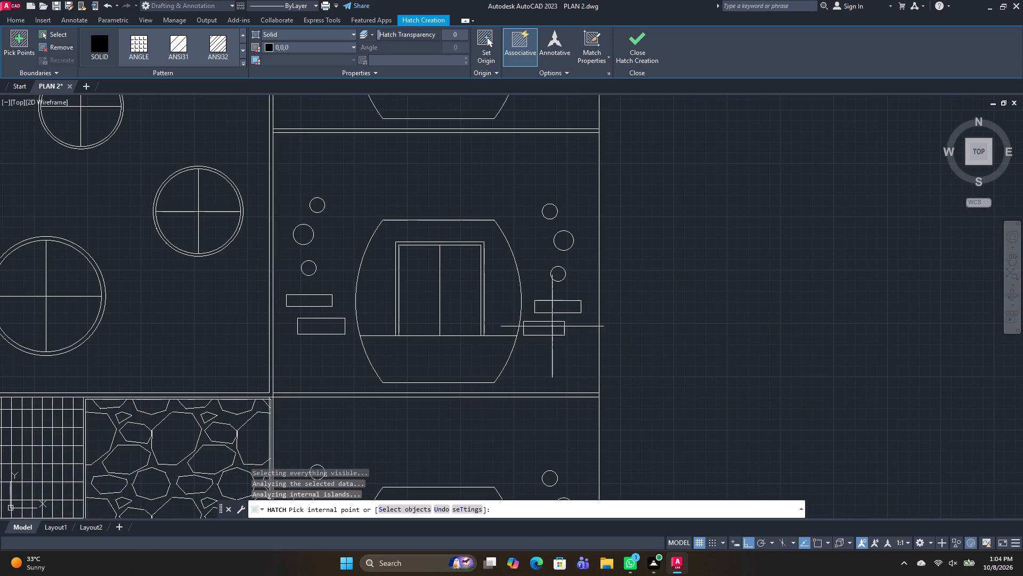
{"action": "left_click", "coordinate": [551, 326]}
{"action": "left_click", "coordinate": [560, 305]}
{"action": "left_click", "coordinate": [305, 300]}
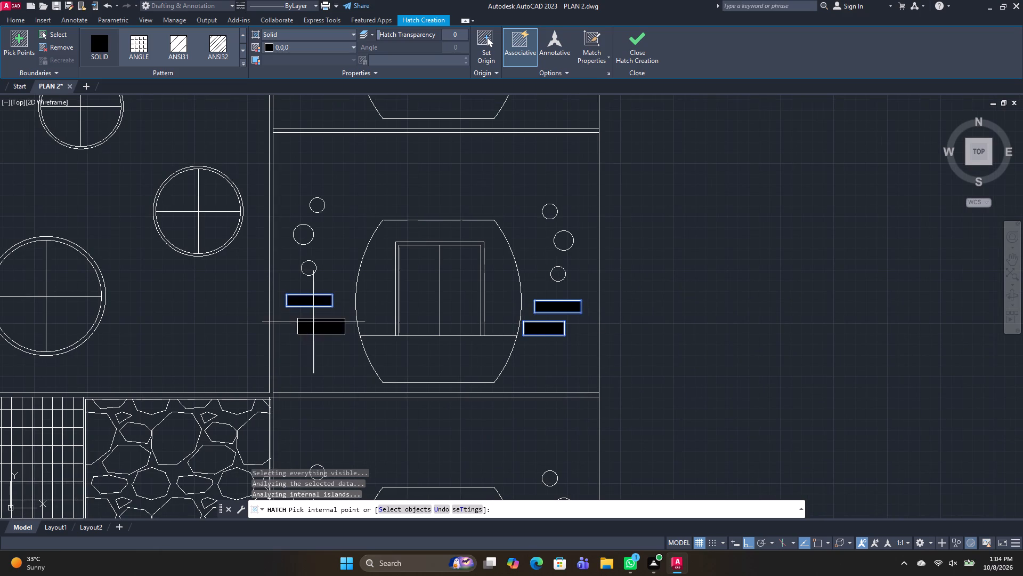
{"action": "left_click", "coordinate": [313, 322]}
Fill the four small rectangles on each of the right wing's top two floors with solid black hatch and finish the hatch.
{"action": "middle_click_drag", "start_coordinate": [362, 244], "coordinate": [443, 426]}
{"action": "left_click", "coordinate": [407, 247]}
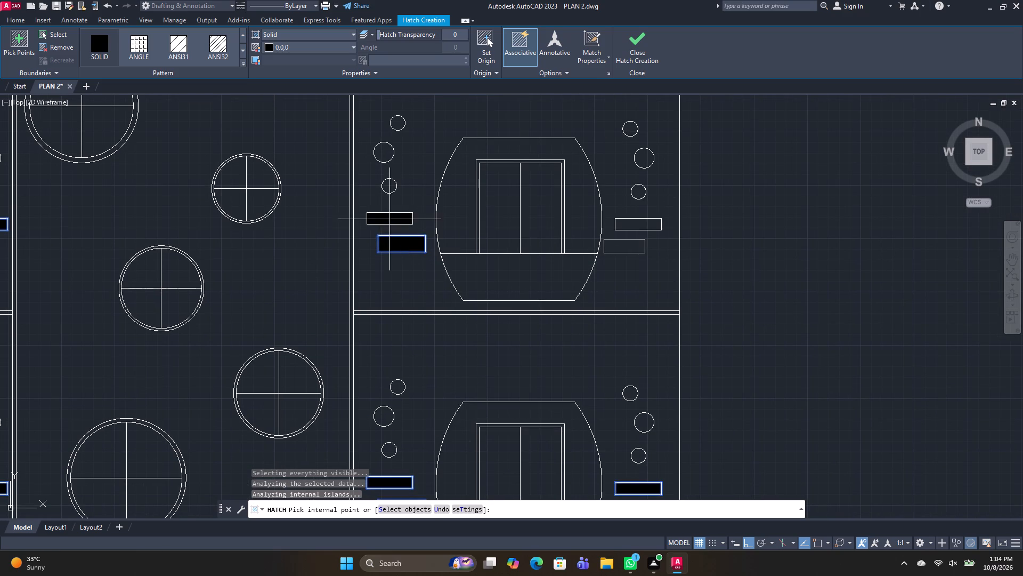
{"action": "left_click", "coordinate": [389, 219]}
{"action": "left_click", "coordinate": [617, 247]}
{"action": "left_click", "coordinate": [628, 227]}
{"action": "middle_click_drag", "start_coordinate": [507, 242], "coordinate": [513, 267]}
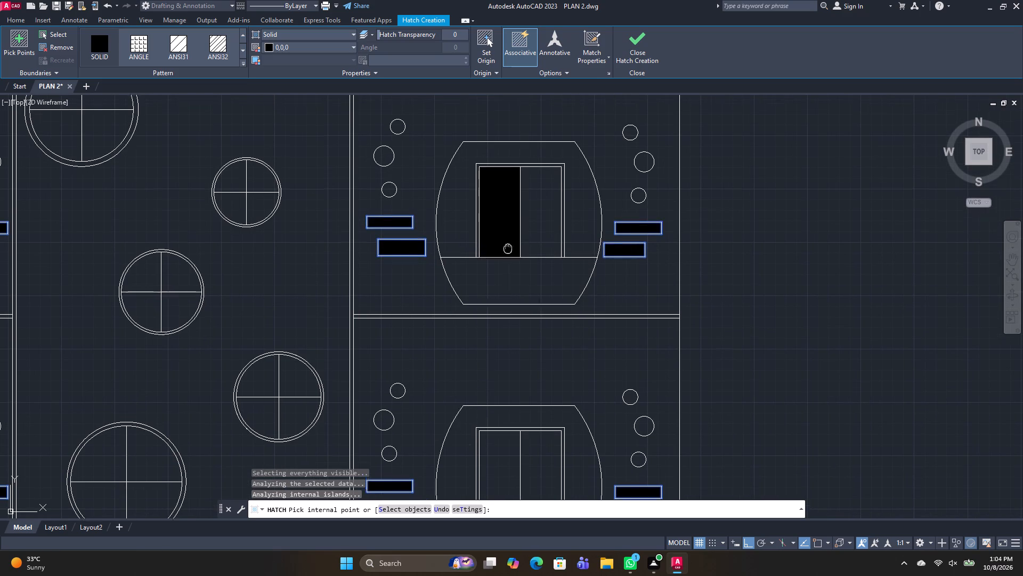
{"action": "middle_click_drag", "start_coordinate": [513, 267], "coordinate": [567, 477]}
{"action": "left_click", "coordinate": [468, 213]}
{"action": "left_click", "coordinate": [452, 190]}
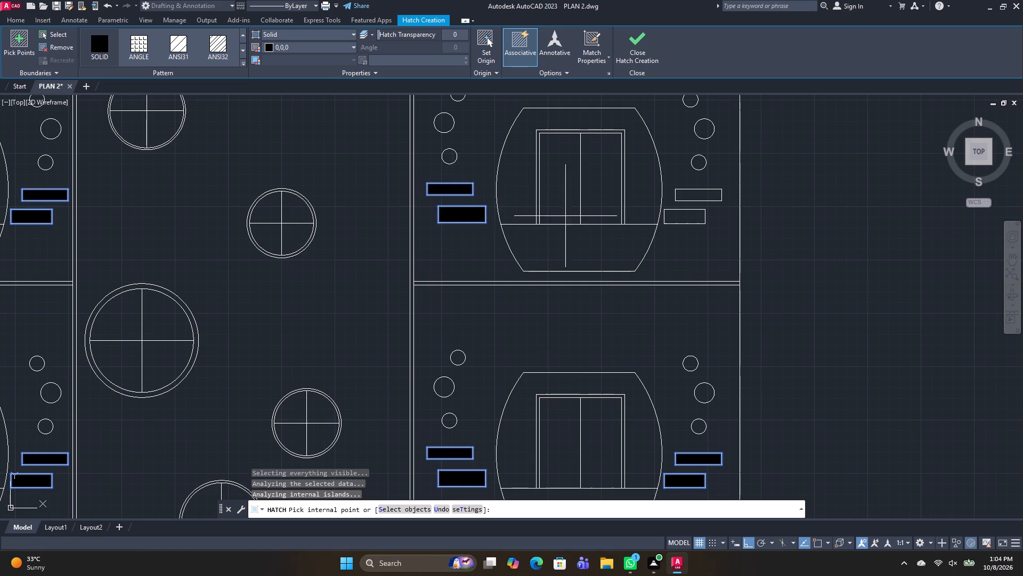
{"action": "left_click", "coordinate": [676, 221]}
{"action": "left_click", "coordinate": [694, 195]}
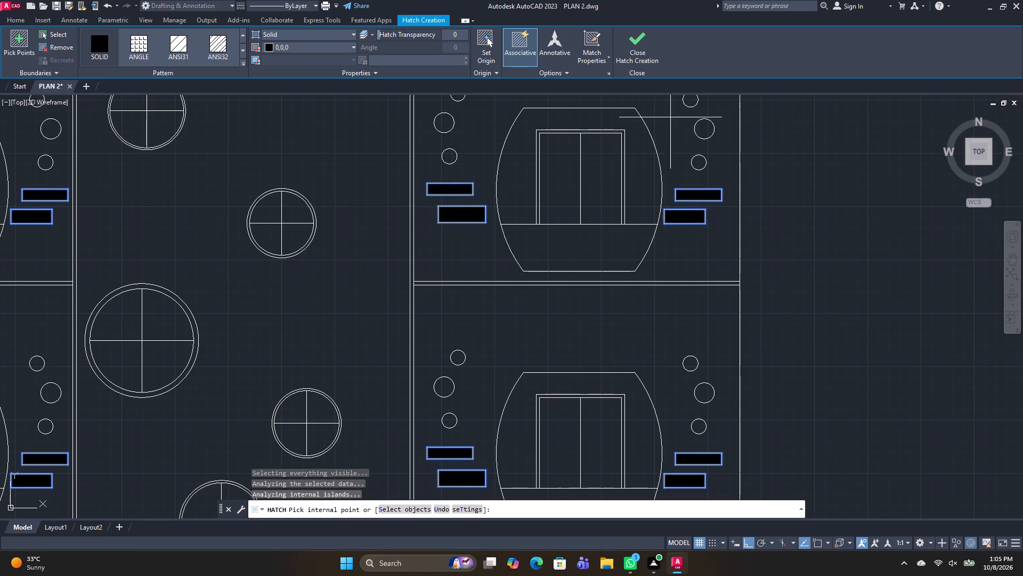
{"action": "scroll", "coordinate": [670, 213], "scroll_direction": "down", "scroll_amount": 3}
{"action": "left_click", "coordinate": [637, 50]}
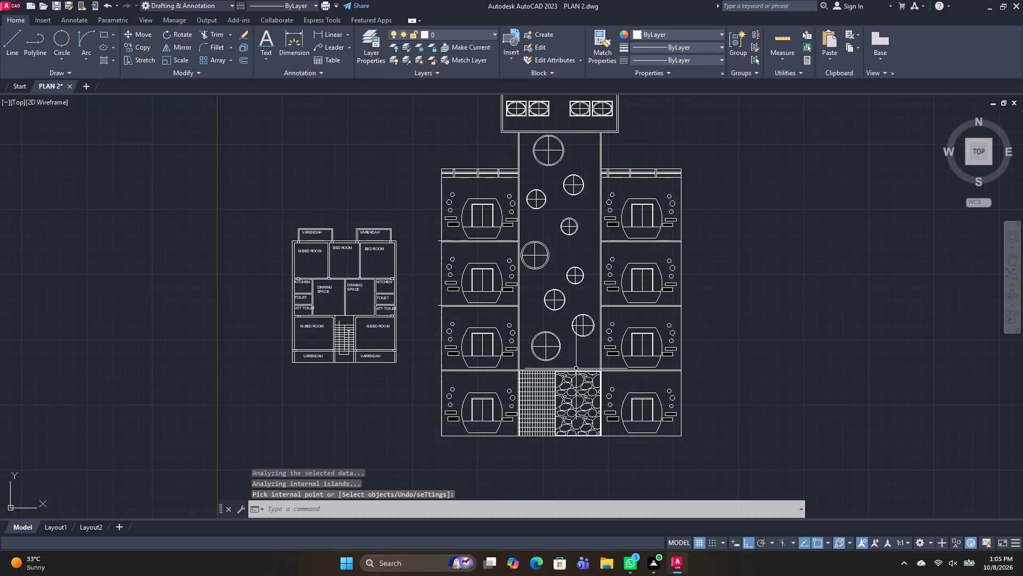
Start another solid black hatch on the floor plan, filling the lower verandah wall's left end column and the columns below both ATT TOILET rooms.
{"action": "key", "text": "space"}
{"action": "scroll", "coordinate": [341, 317], "scroll_direction": "up", "scroll_amount": 3}
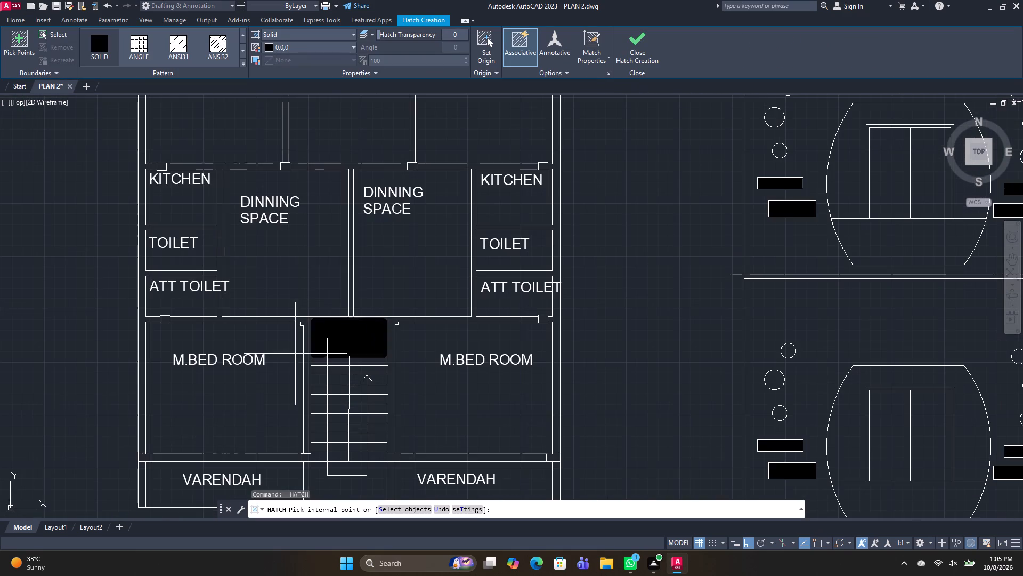
{"action": "left_click", "coordinate": [143, 459]}
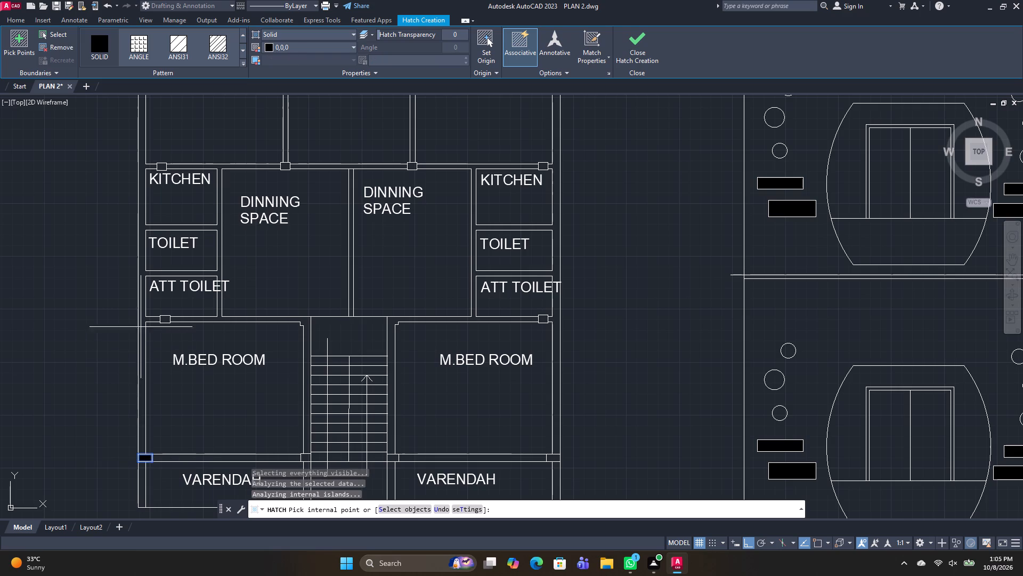
{"action": "left_click", "coordinate": [166, 318]}
{"action": "scroll", "coordinate": [293, 323], "scroll_direction": "up", "scroll_amount": 3}
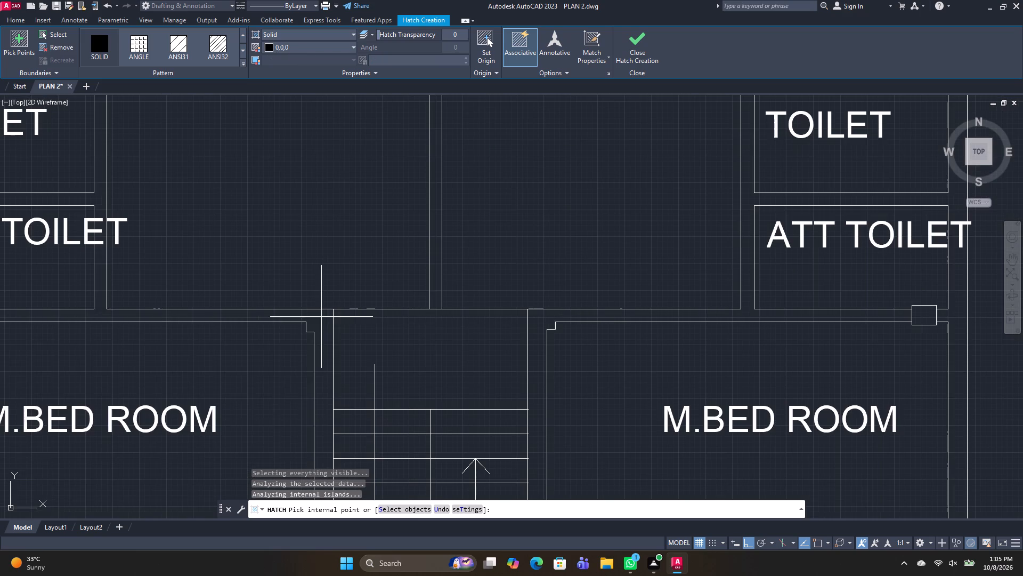
{"action": "scroll", "coordinate": [318, 324], "scroll_direction": "down", "scroll_amount": 3}
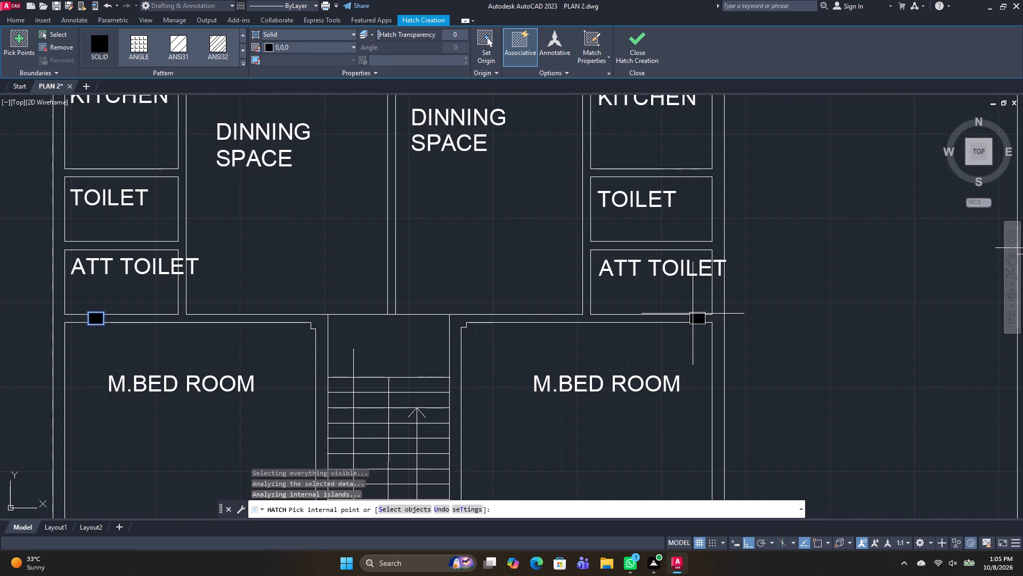
{"action": "left_click", "coordinate": [694, 320]}
Fill the four columns along the wall between the upper bedrooms and the kitchens and dining spaces with the solid black hatch.
{"action": "middle_click_drag", "start_coordinate": [653, 270], "coordinate": [624, 514]}
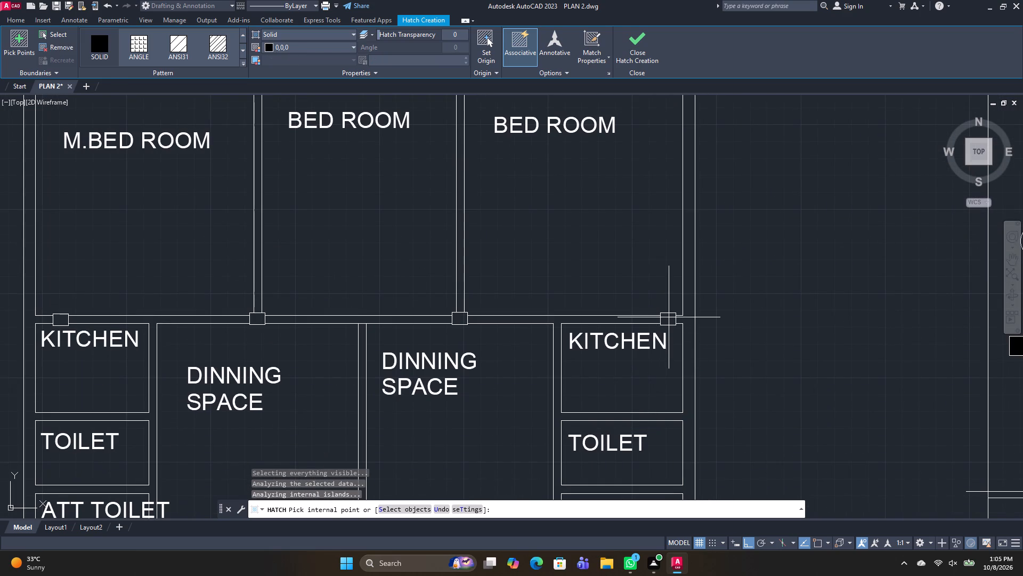
{"action": "left_click", "coordinate": [669, 317]}
{"action": "left_click", "coordinate": [460, 318]}
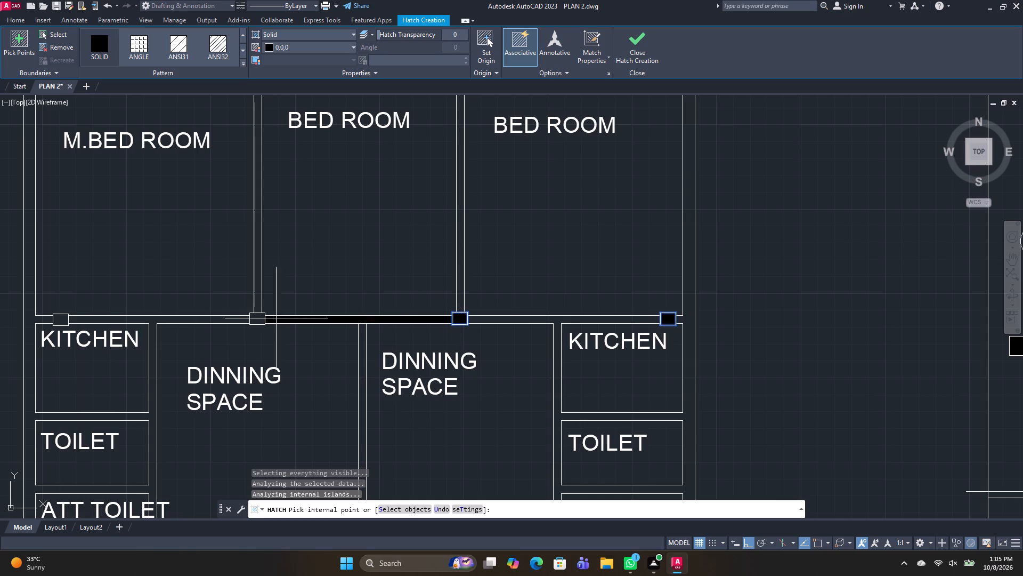
{"action": "left_click", "coordinate": [254, 315]}
{"action": "middle_click_drag", "start_coordinate": [228, 353], "coordinate": [493, 363]}
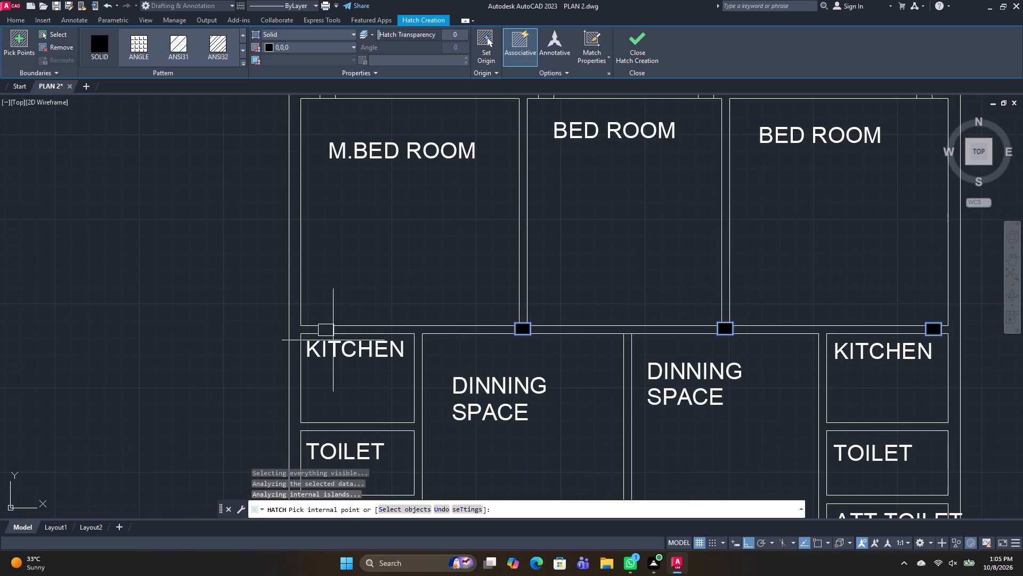
{"action": "left_click", "coordinate": [327, 332]}
Fill the four columns on the plan's upper outer wall, where the two top verandahs join the bedrooms, with the solid black hatch.
{"action": "middle_click", "coordinate": [399, 442]}
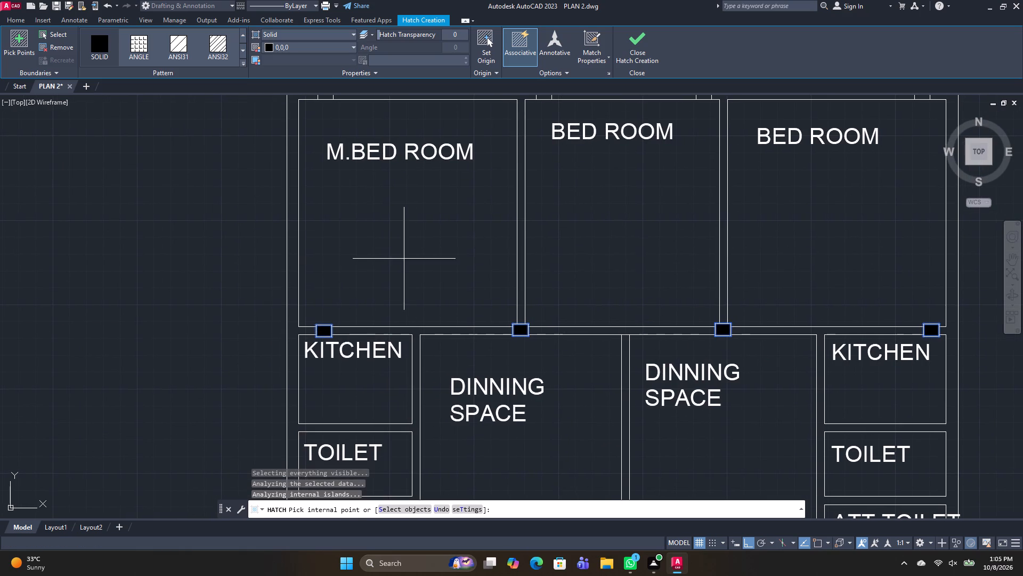
{"action": "middle_click_drag", "start_coordinate": [407, 271], "coordinate": [354, 409]}
{"action": "left_click", "coordinate": [277, 230]}
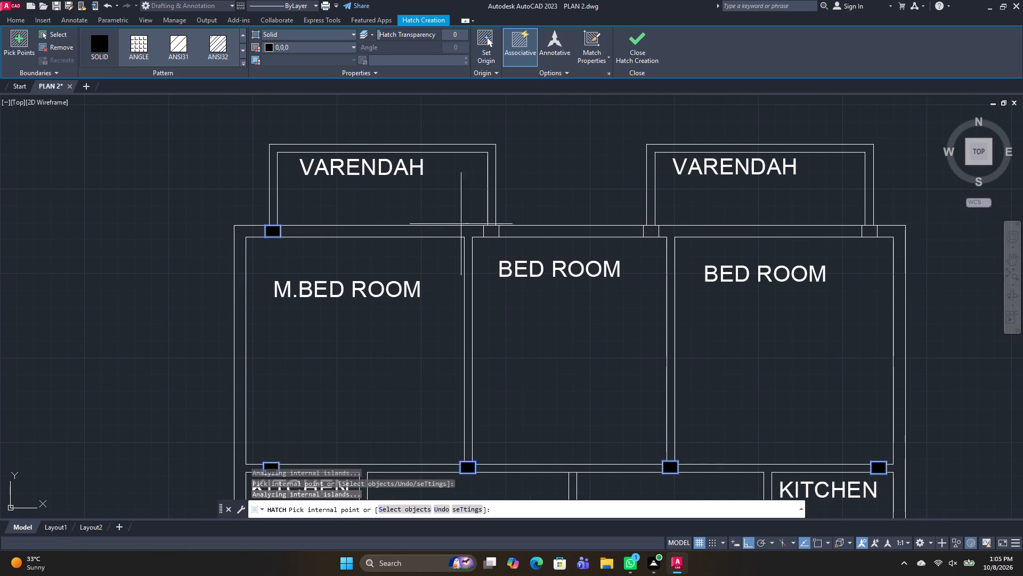
{"action": "left_click", "coordinate": [493, 231]}
{"action": "left_click", "coordinate": [652, 229]}
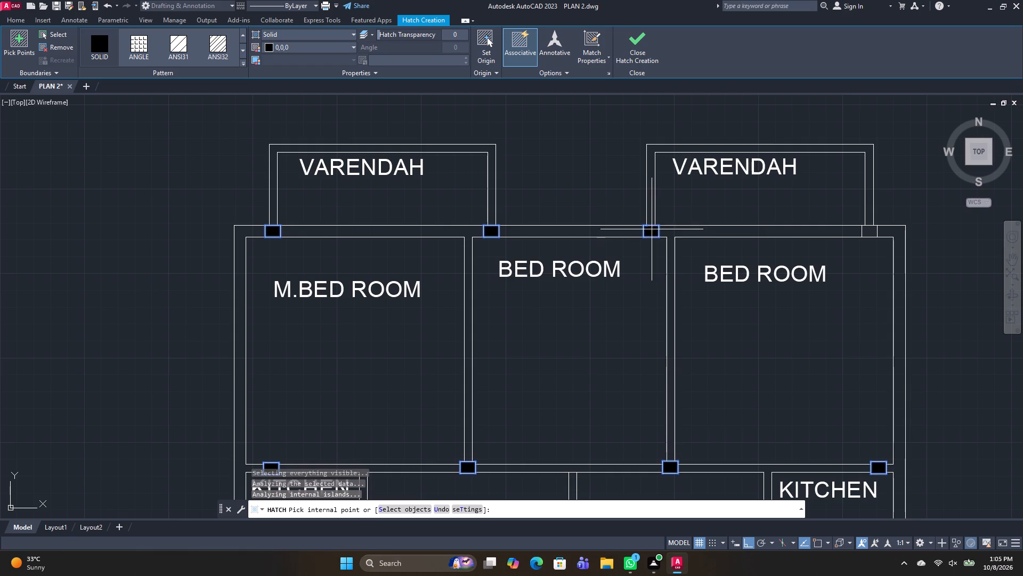
{"action": "left_click", "coordinate": [871, 229]}
Fill the three remaining columns on the lower verandah wall with the solid black hatch and finish the hatch.
{"action": "scroll", "coordinate": [635, 394], "scroll_direction": "down", "scroll_amount": 3}
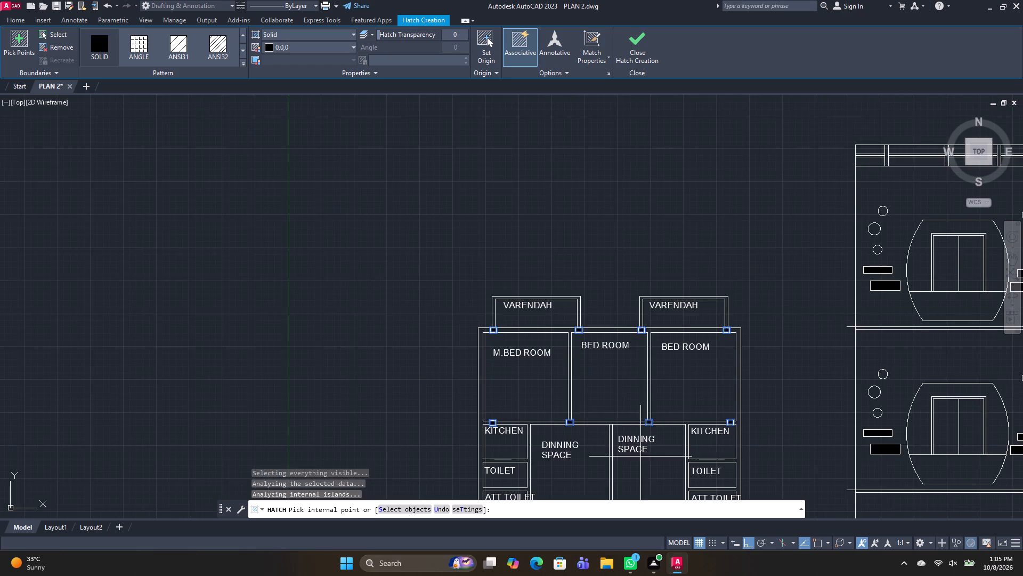
{"action": "middle_click_drag", "start_coordinate": [642, 458], "coordinate": [565, 164]}
{"action": "scroll", "coordinate": [530, 223], "scroll_direction": "up", "scroll_amount": 2}
{"action": "middle_click_drag", "start_coordinate": [562, 402], "coordinate": [538, 191]}
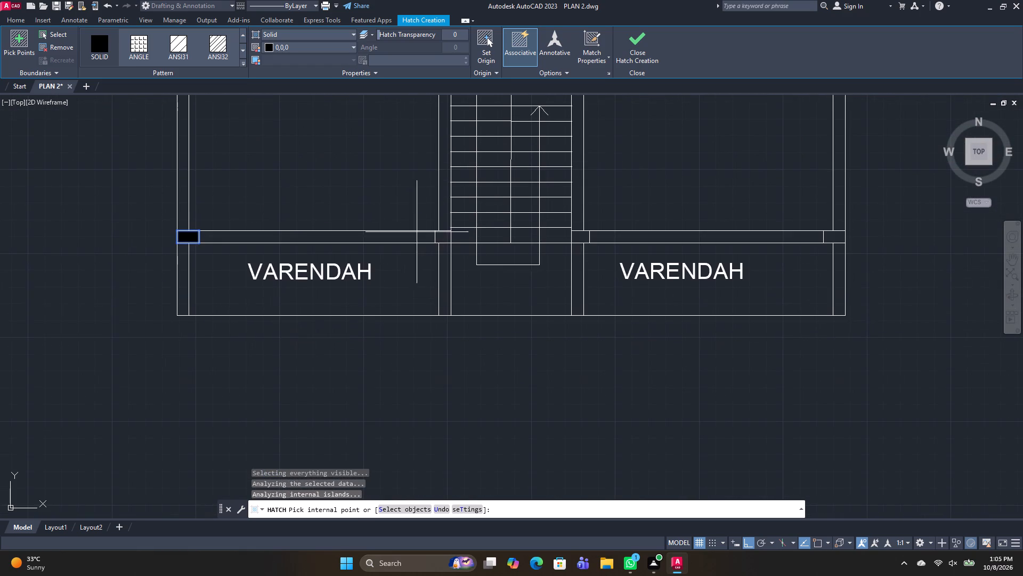
{"action": "left_click", "coordinate": [443, 234]}
{"action": "left_click", "coordinate": [580, 235]}
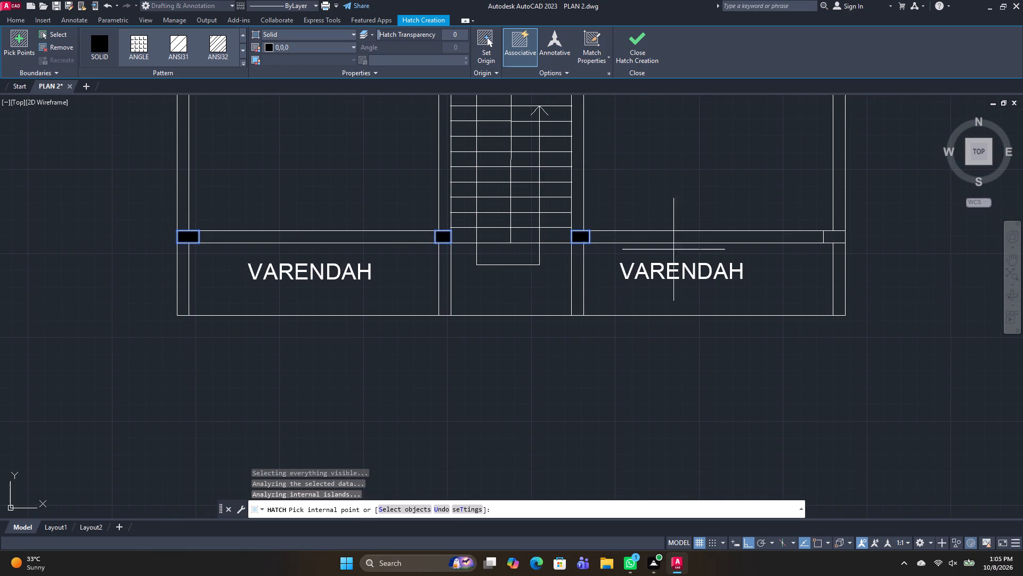
{"action": "left_click", "coordinate": [834, 236]}
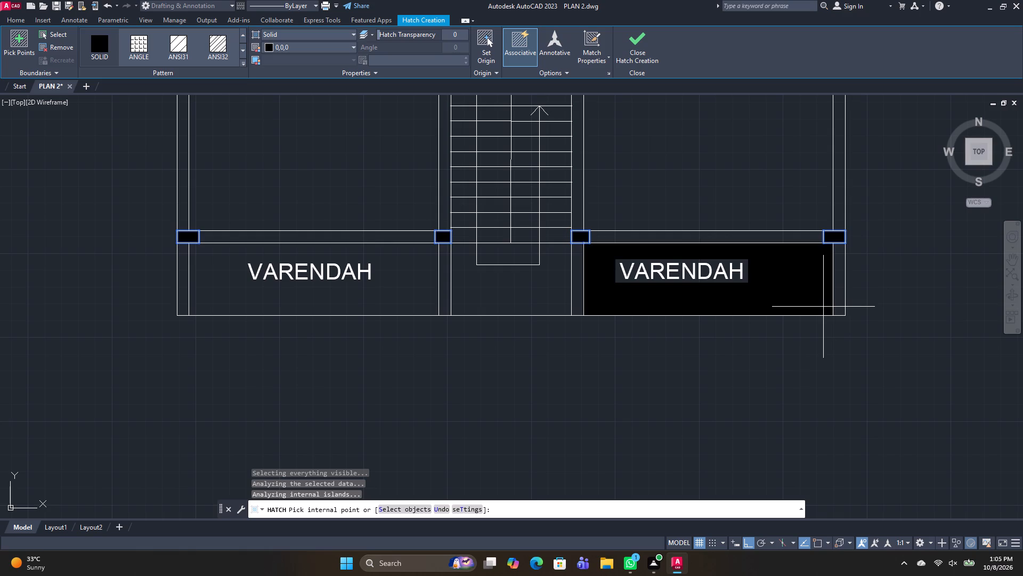
{"action": "key", "text": "space"}
Save the drawing.
{"action": "scroll", "coordinate": [460, 347], "scroll_direction": "down", "scroll_amount": 4}
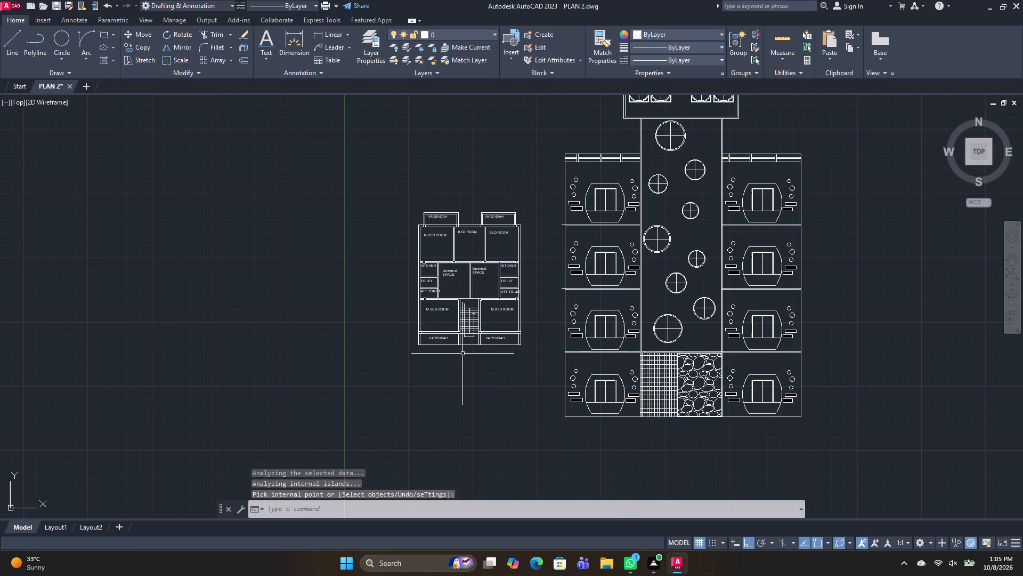
{"action": "key", "text": "ctrl+s"}
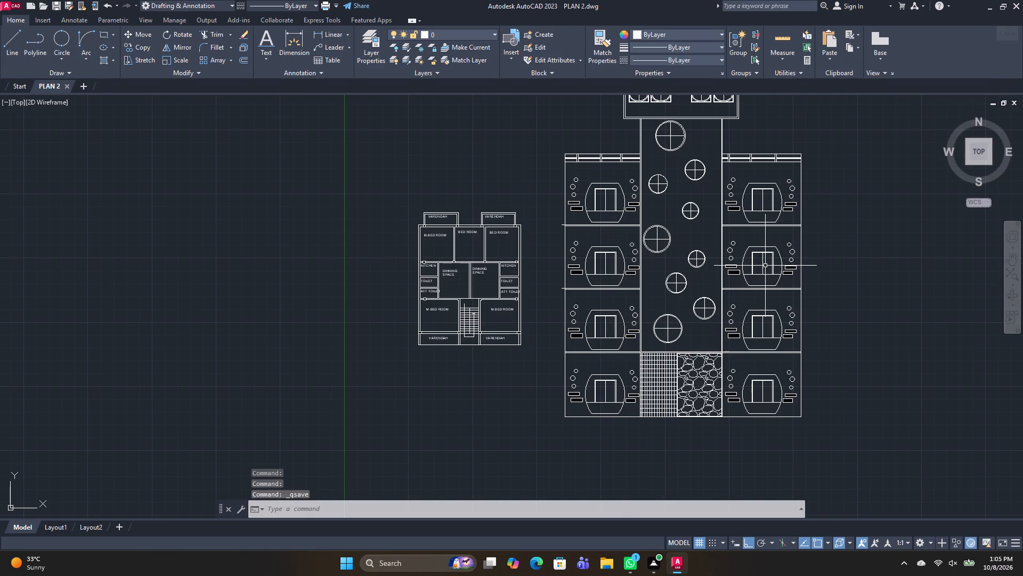
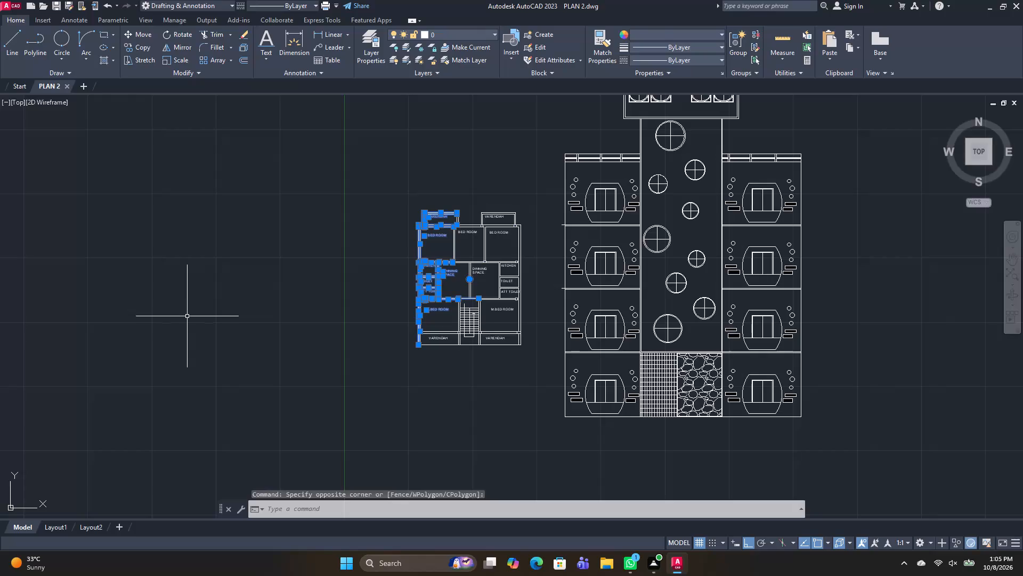
Clear the selection on the floor plan and save the PLAN 2 drawing under its existing name.
{"action": "key", "text": "Escape"}
{"action": "key", "text": "Escape"}
{"action": "middle_click_drag", "start_coordinate": [515, 370], "coordinate": [361, 373]}
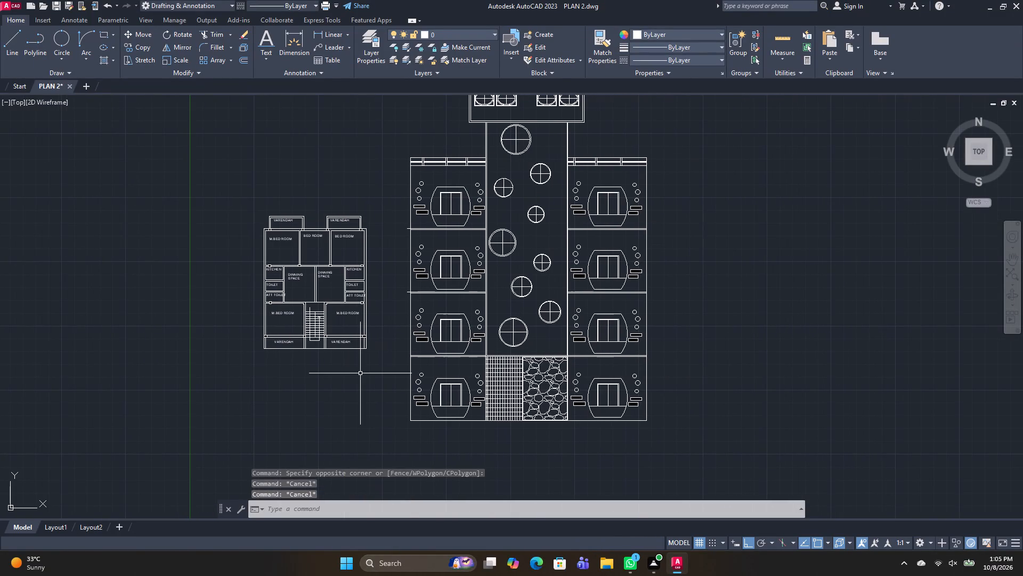
{"action": "key", "text": "ctrl+s"}
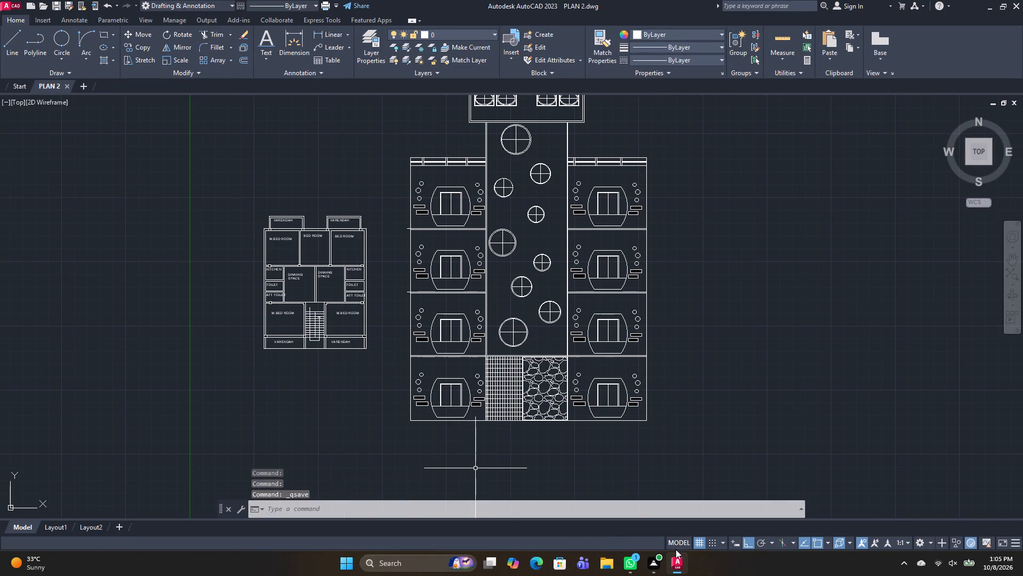
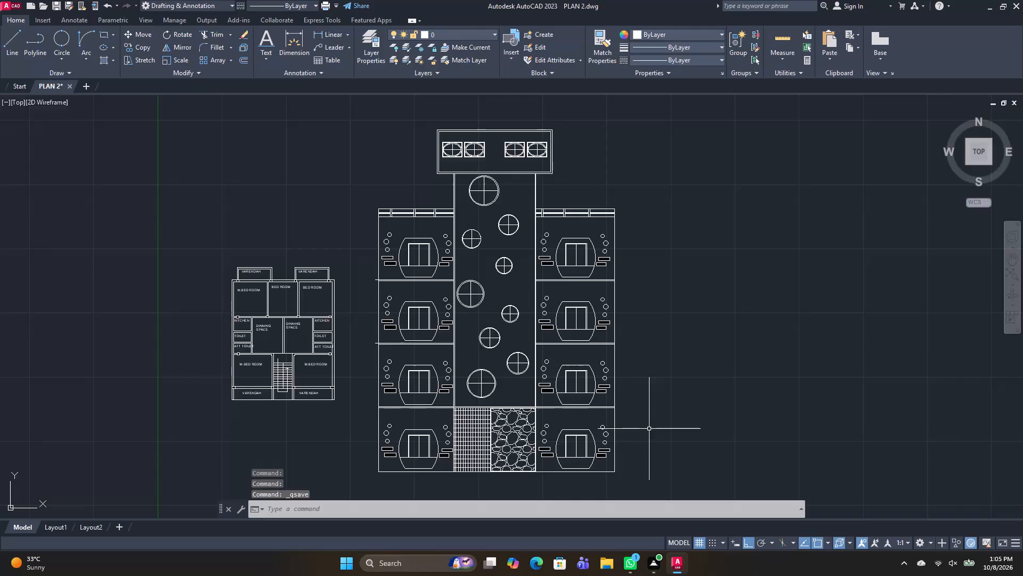
Save the PLAN 2 drawing under its existing name.
{"action": "key", "text": "ctrl+s"}
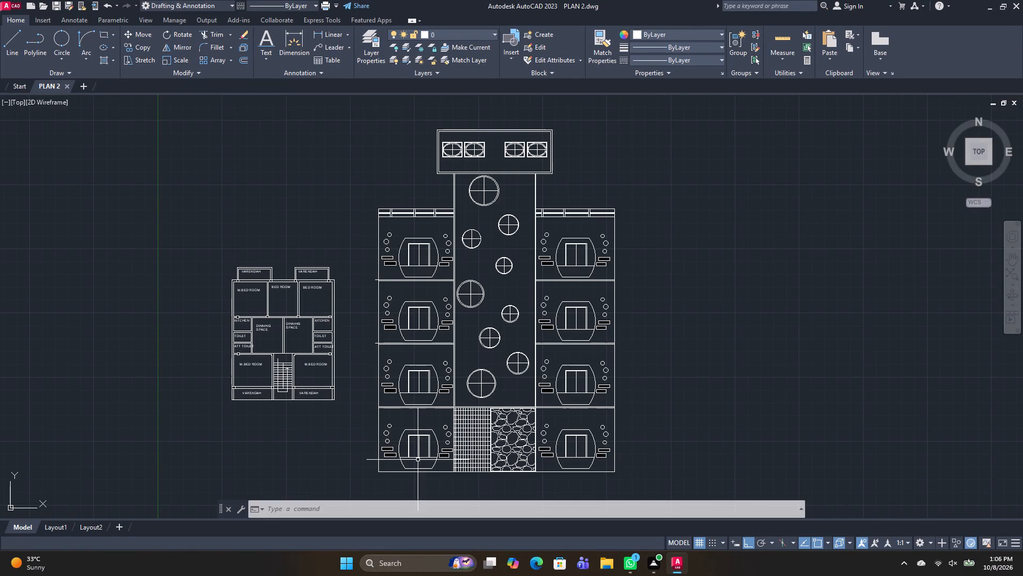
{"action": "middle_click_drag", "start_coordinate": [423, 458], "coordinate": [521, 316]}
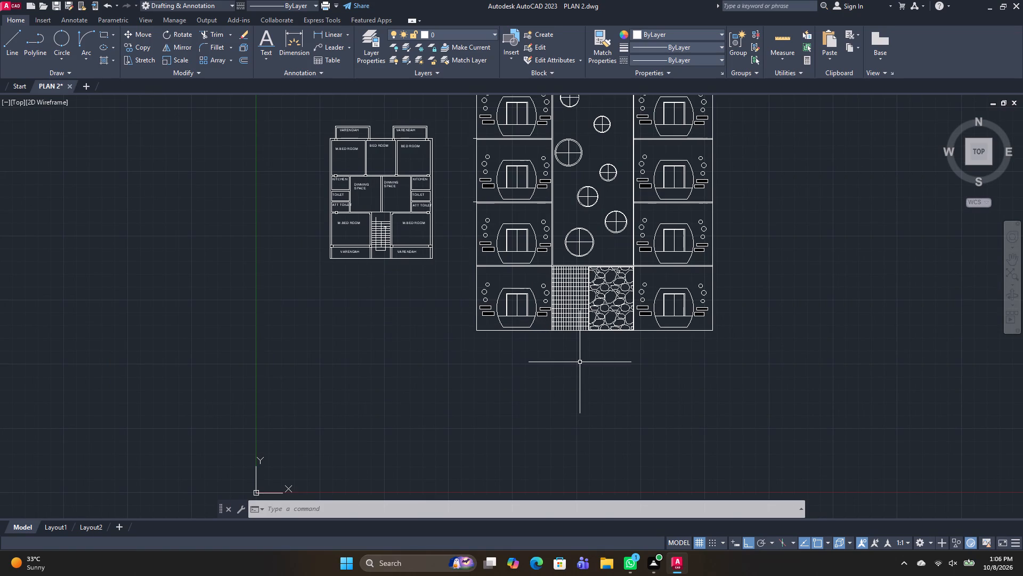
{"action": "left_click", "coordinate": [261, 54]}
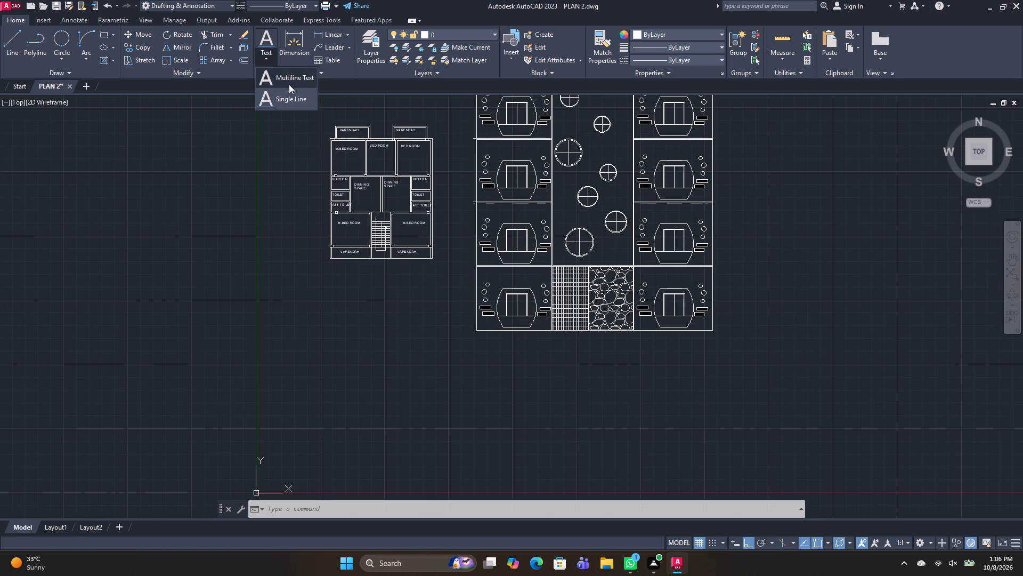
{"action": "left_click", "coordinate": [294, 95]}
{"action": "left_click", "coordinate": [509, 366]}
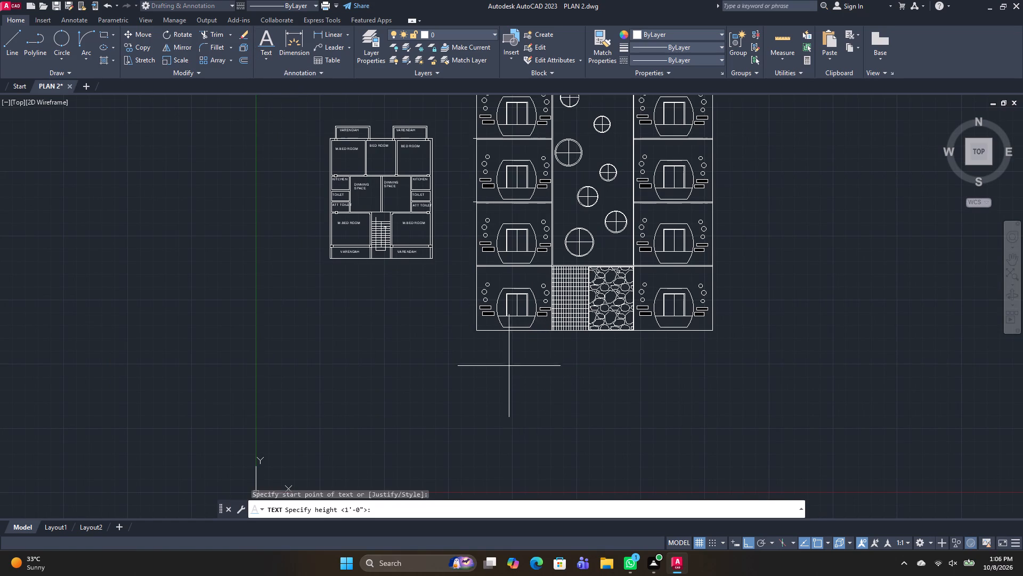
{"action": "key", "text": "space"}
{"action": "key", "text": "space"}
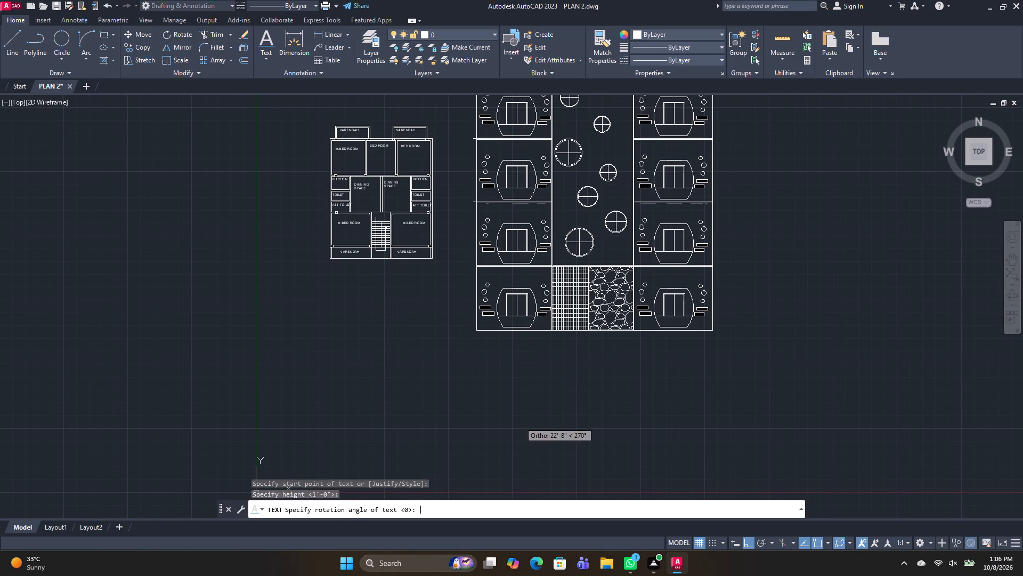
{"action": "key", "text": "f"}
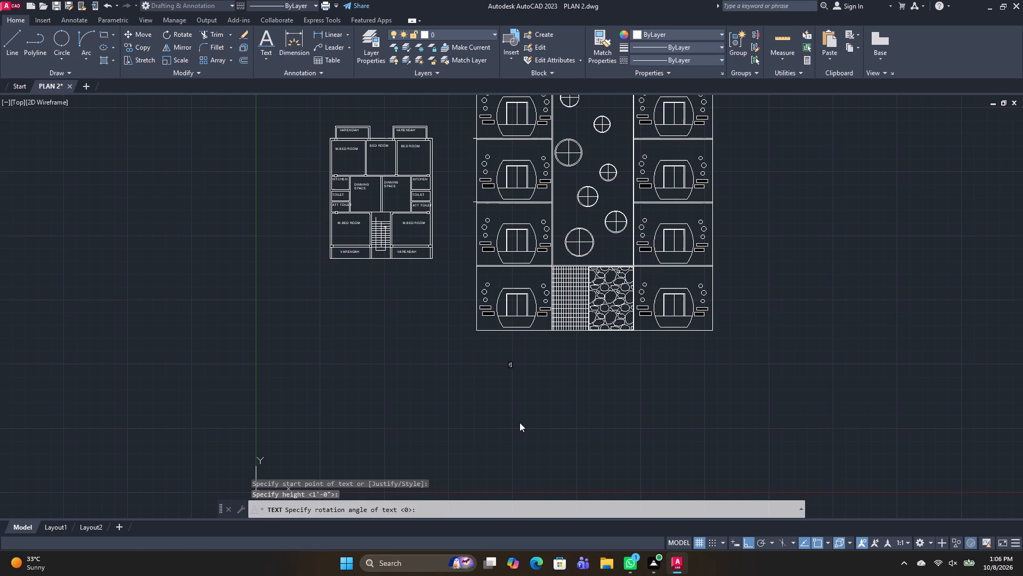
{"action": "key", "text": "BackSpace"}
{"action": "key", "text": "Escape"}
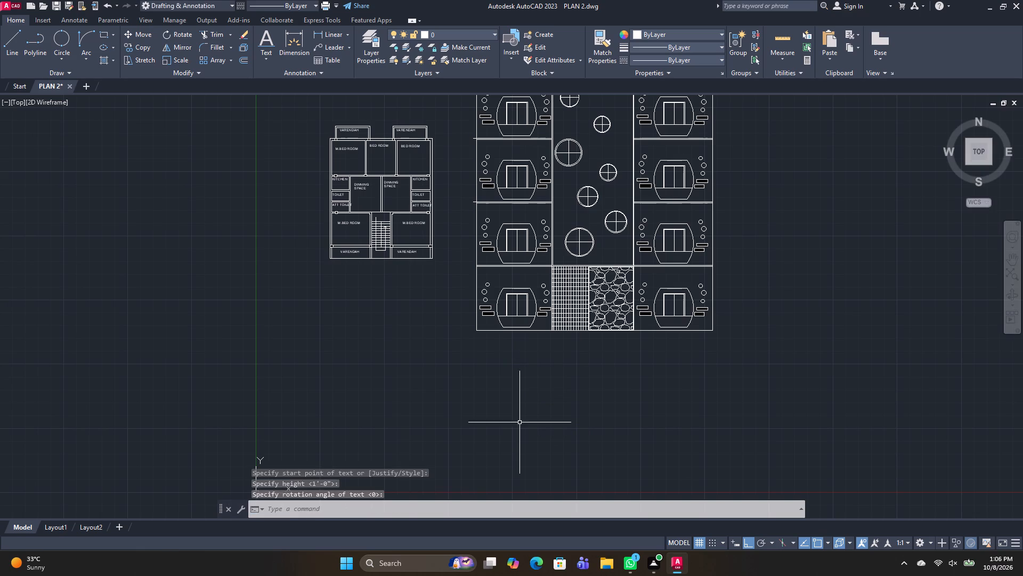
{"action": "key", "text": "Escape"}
Add the single-line text "FRONT ELEVATION" below the building elevation, with a height of 2' and the default rotation of 0.
{"action": "key", "text": "space"}
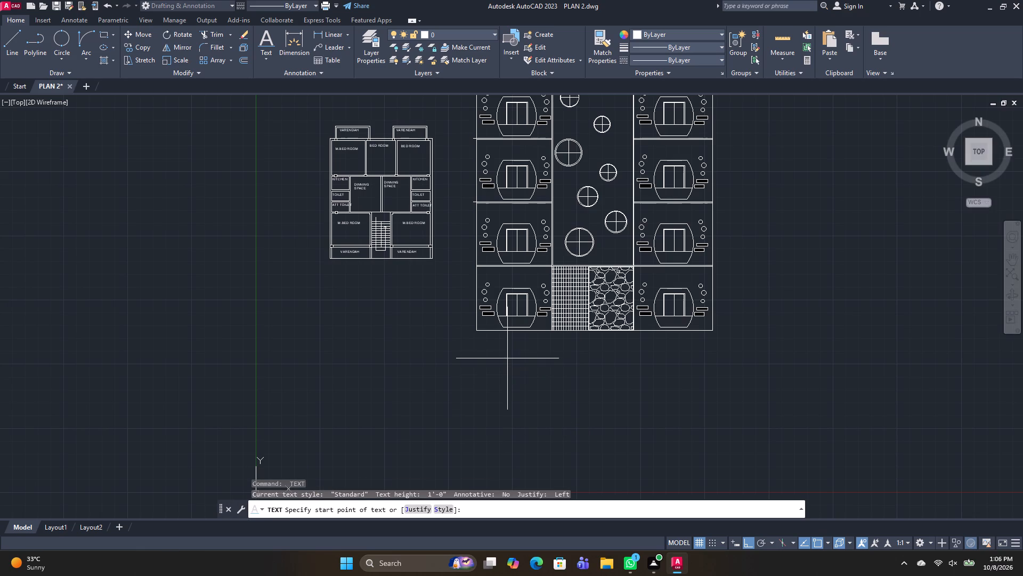
{"action": "left_click", "coordinate": [507, 360]}
{"action": "type", "text": "2'"}
{"action": "key", "text": "Return"}
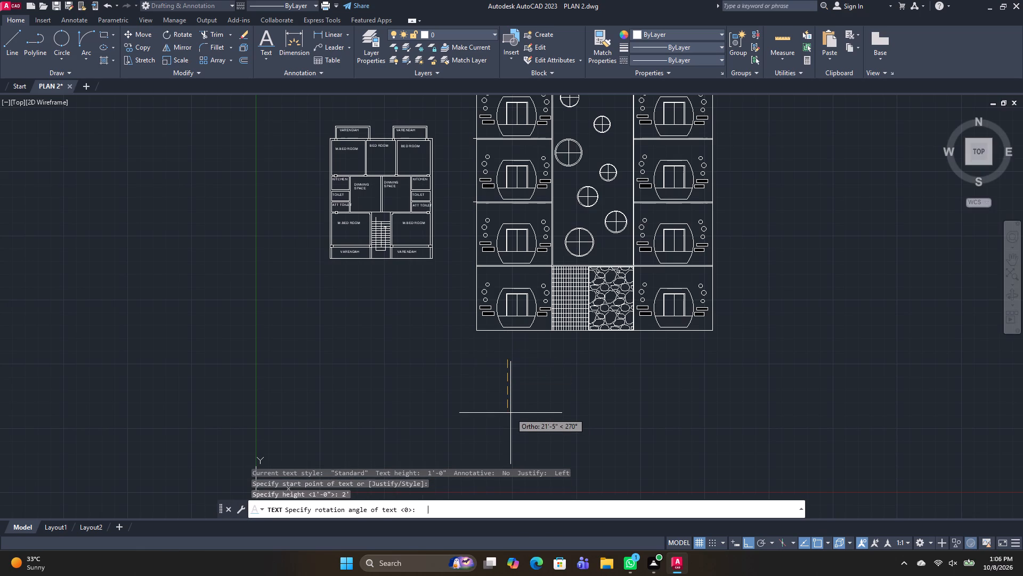
{"action": "key", "text": "space"}
{"action": "type", "text": "FRONT"}
{"action": "key", "text": "space"}
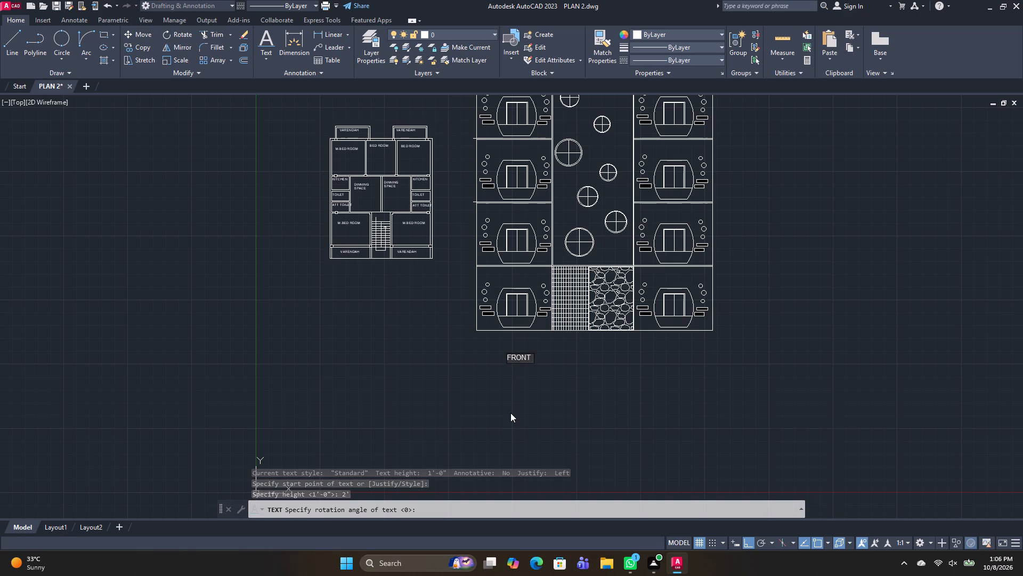
{"action": "type", "text": "ELEVATION"}
{"action": "key", "text": "space"}
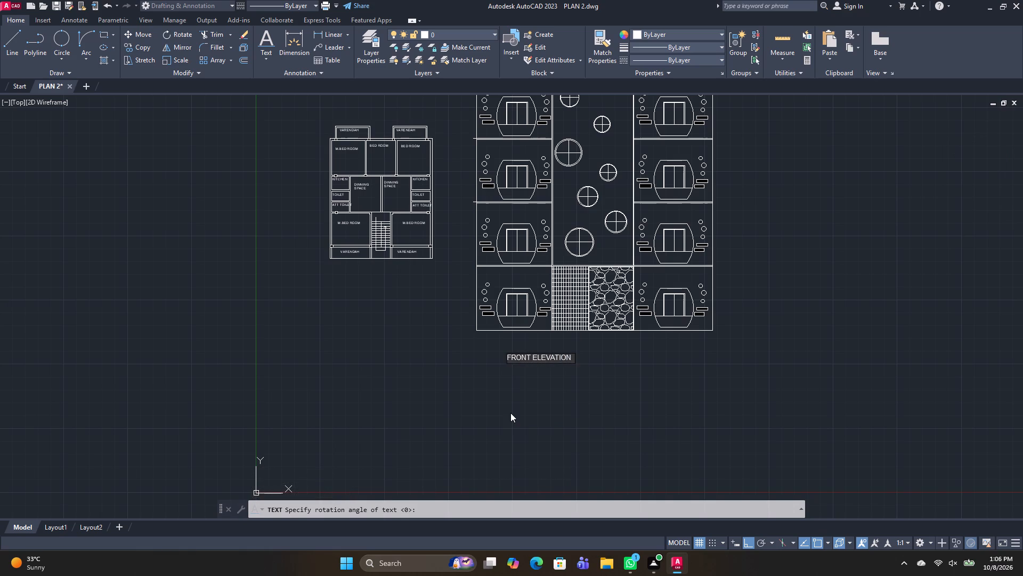
{"action": "key", "text": "Return"}
{"action": "key", "text": "Return"}
Save the PLAN 2 drawing and close AutoCAD.
{"action": "key", "text": "ctrl+s"}
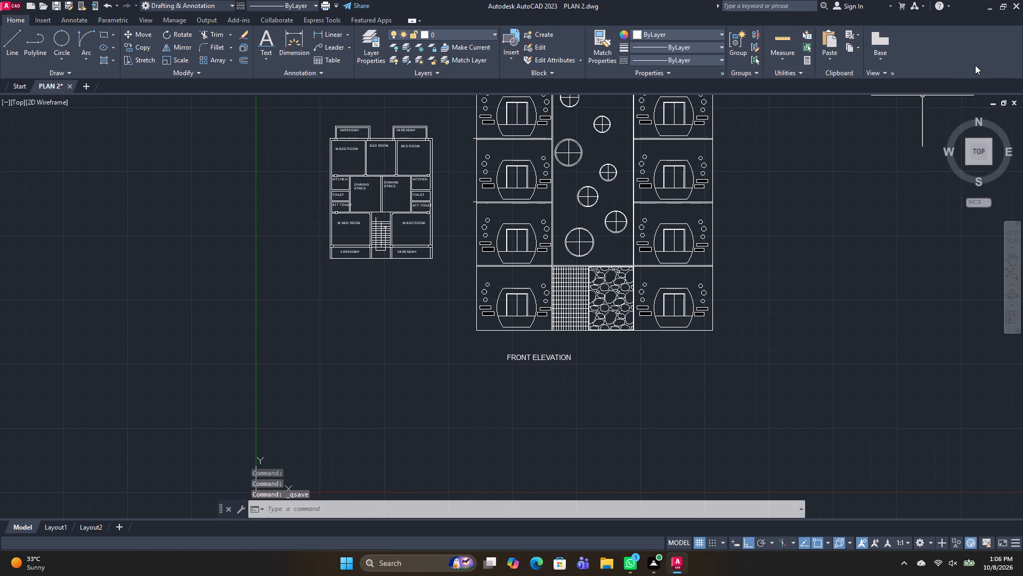
{"action": "left_click", "coordinate": [1017, 5]}
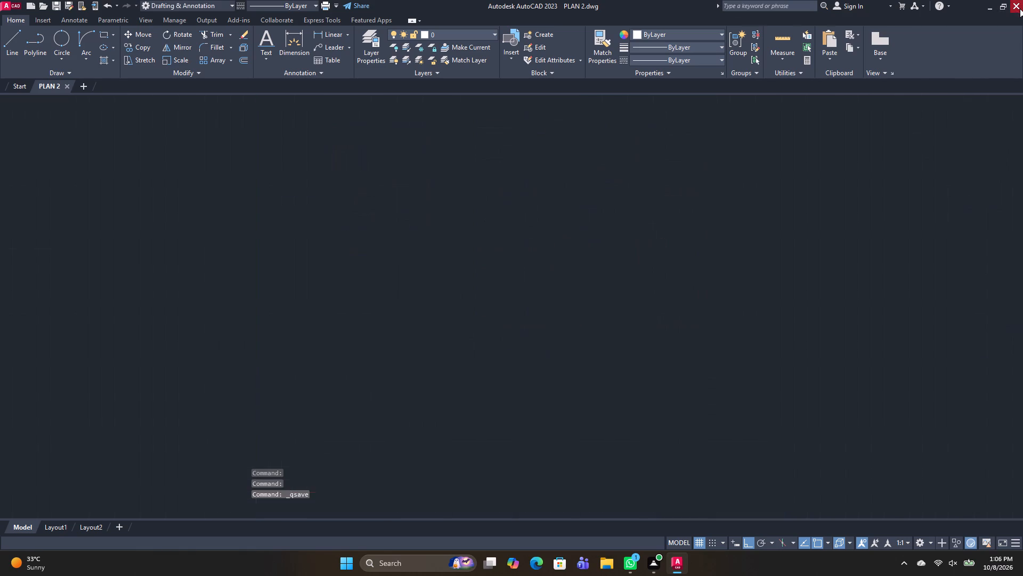